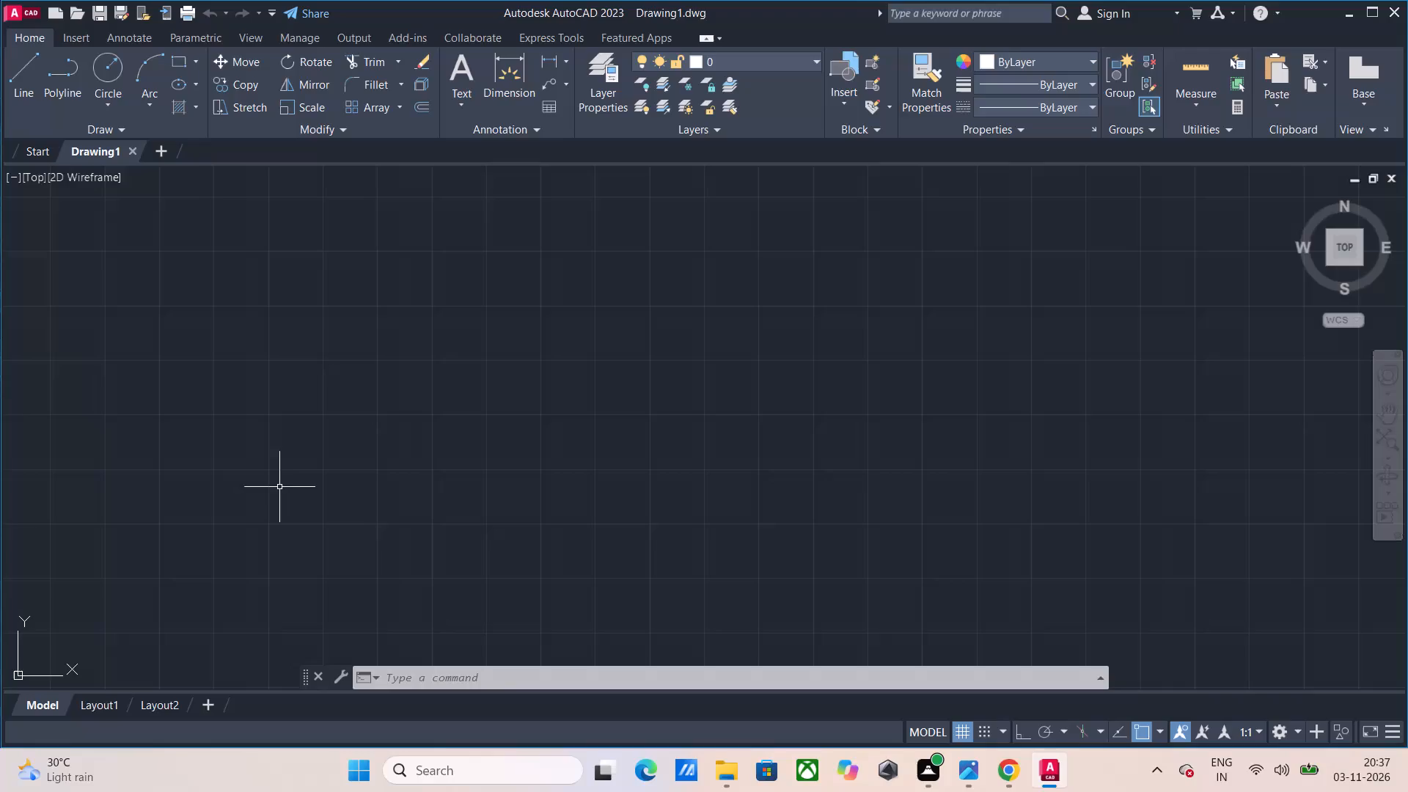
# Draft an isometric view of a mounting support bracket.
# Turn on isometric drafting in the left isoplane.
pyautogui.write('za')
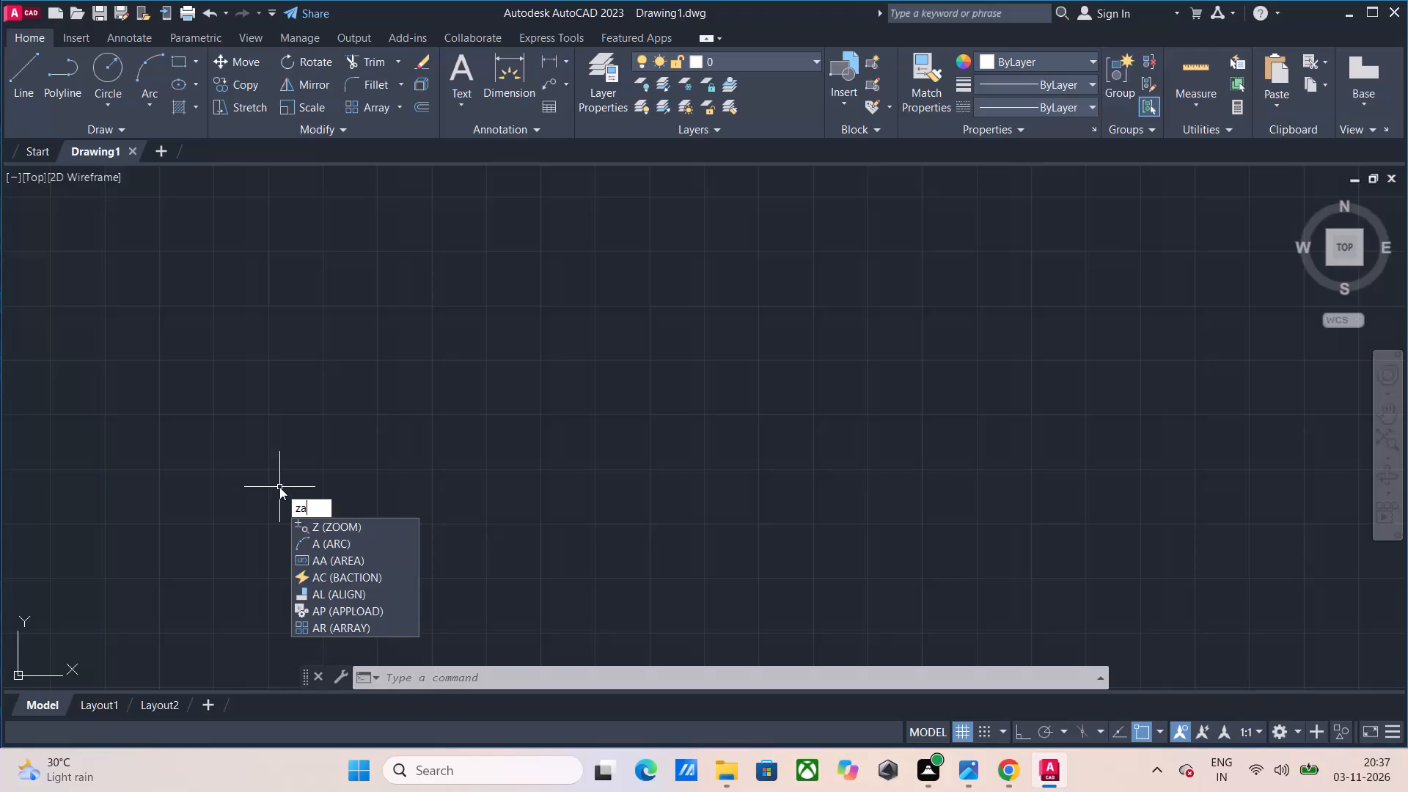
pyautogui.press('Escape')
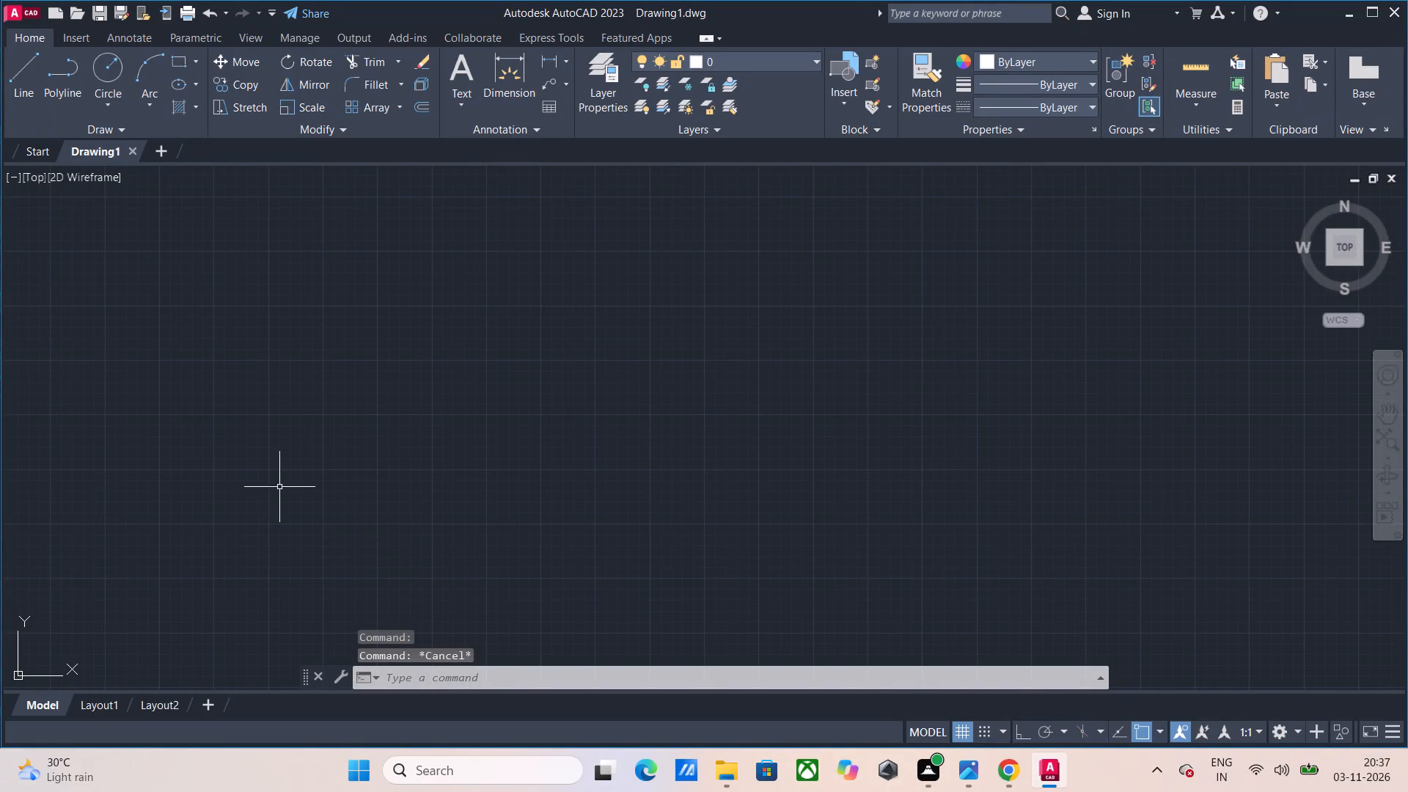
pyautogui.press('z')
pyautogui.press('Return')
pyautogui.press('a')
pyautogui.press('Return')
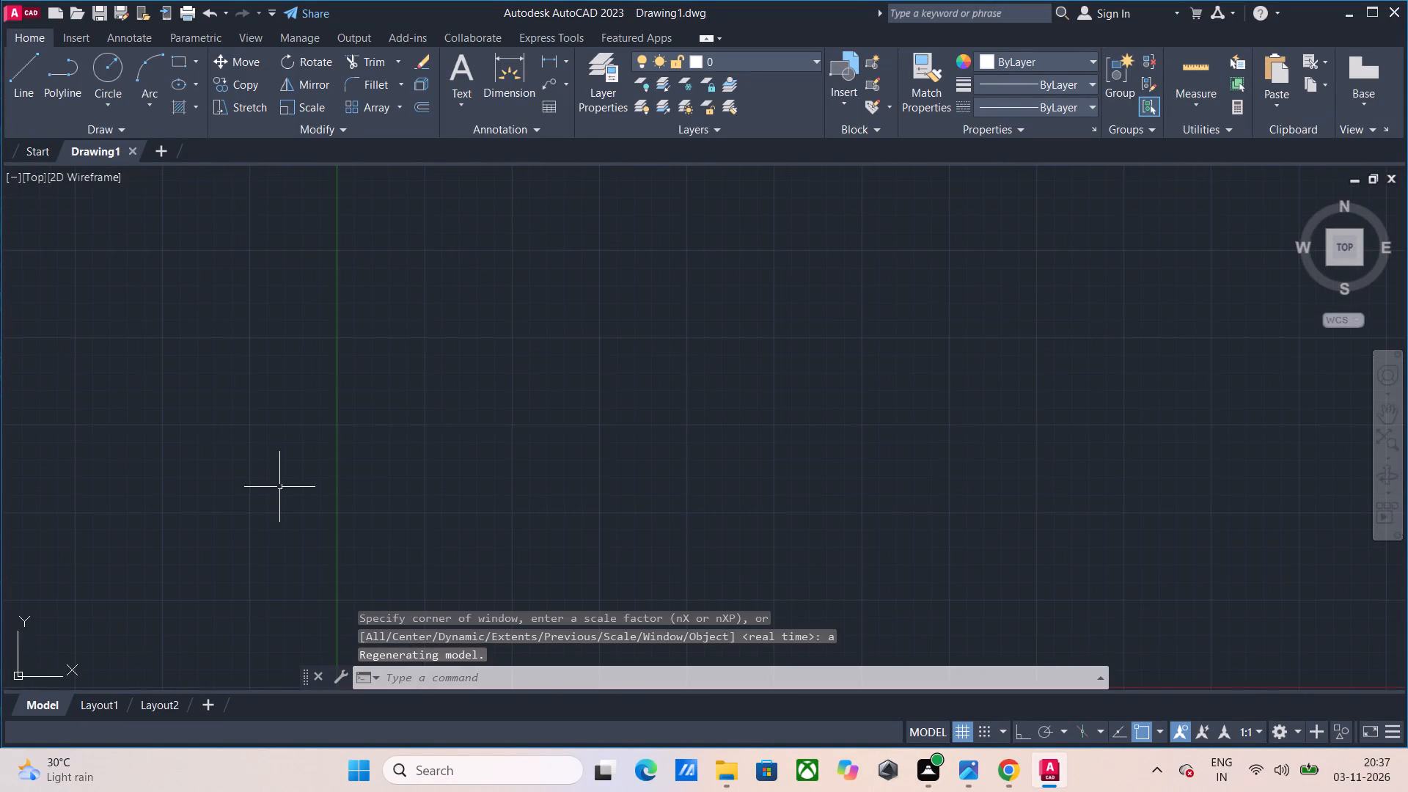
pyautogui.click(1082, 726)
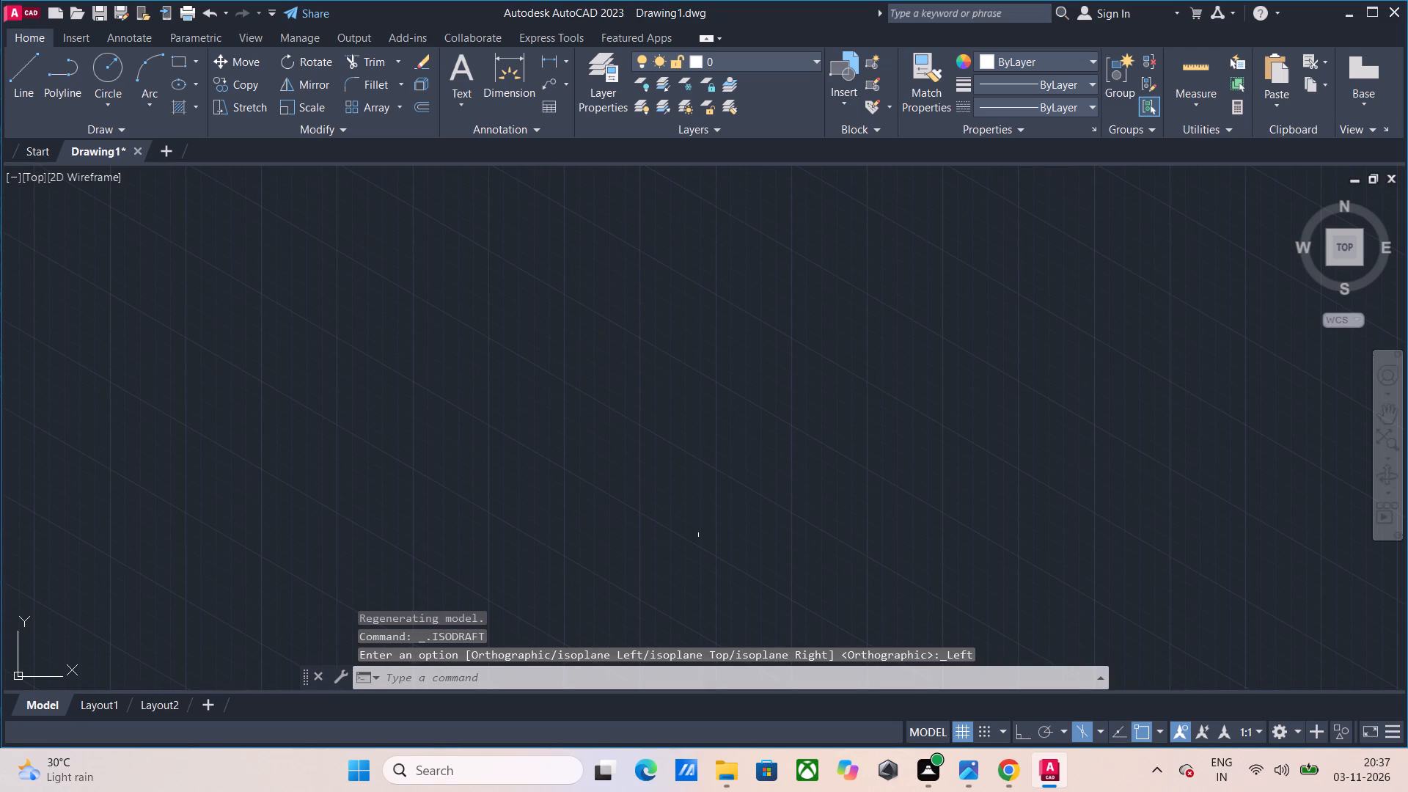
# With Ortho on, draw connected base edges 200 long at 330° and 85 long at 30°, switching from the top to the right isoplane.
pyautogui.scroll(3, 551, 524)
pyautogui.moveTo(554, 523); pyautogui.dragTo(770, 462, button='middle')
pyautogui.scroll(-3, 758, 466)
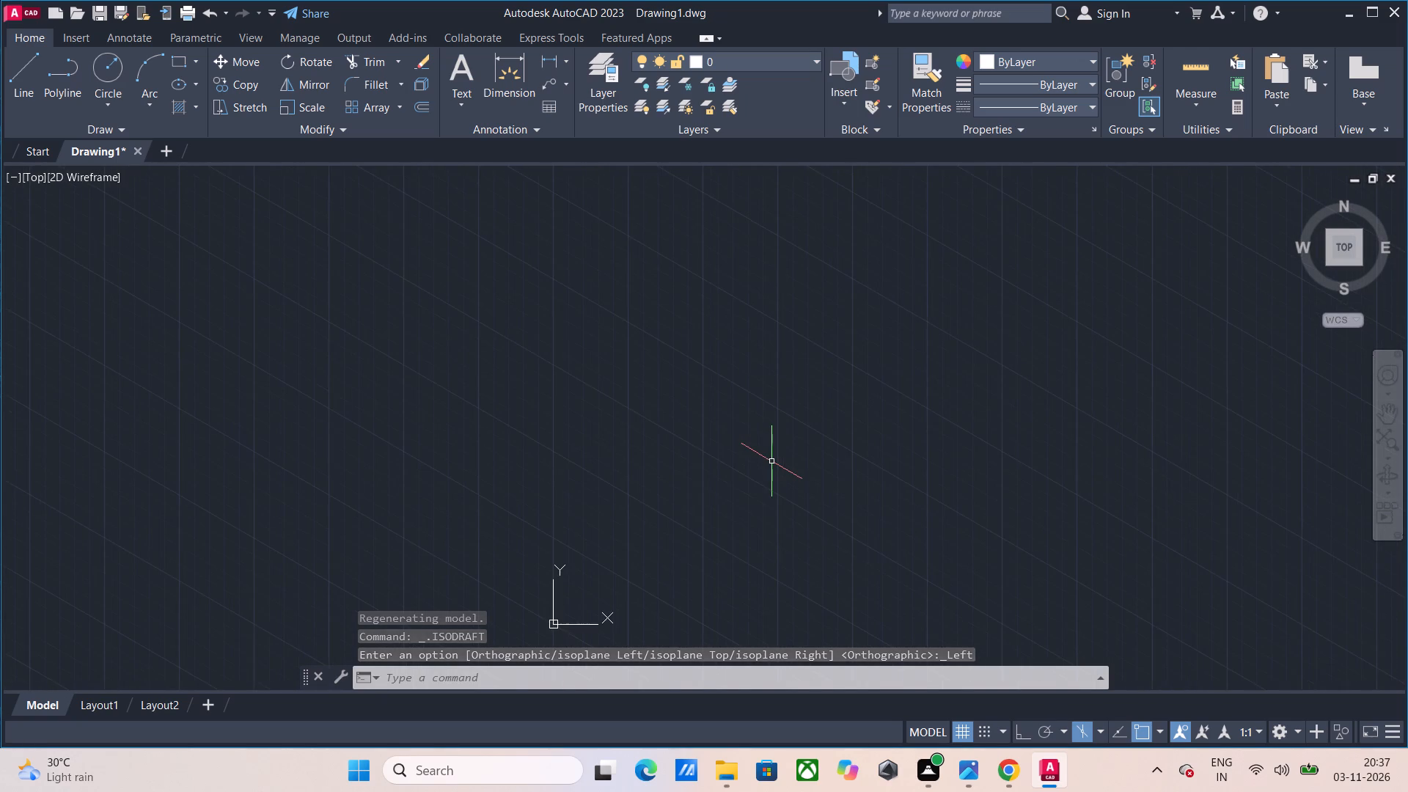
pyautogui.scroll(2, 771, 461)
pyautogui.scroll(-1, 771, 461)
pyautogui.moveTo(771, 461); pyautogui.dragTo(772, 460, button='middle')
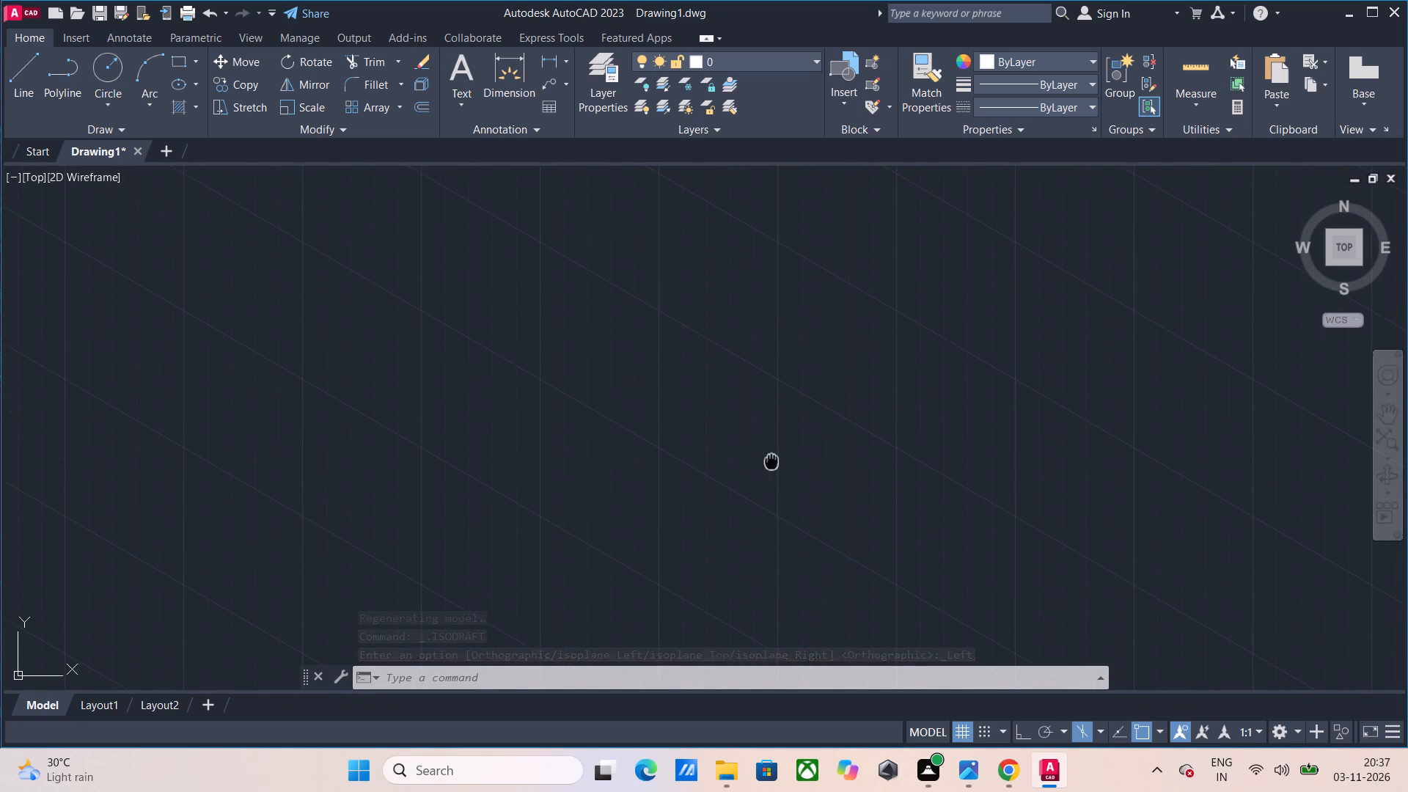
pyautogui.moveTo(772, 460); pyautogui.dragTo(822, 406, button='middle')
pyautogui.scroll(-1, 818, 411)
pyautogui.moveTo(774, 488); pyautogui.dragTo(458, 493, button='middle')
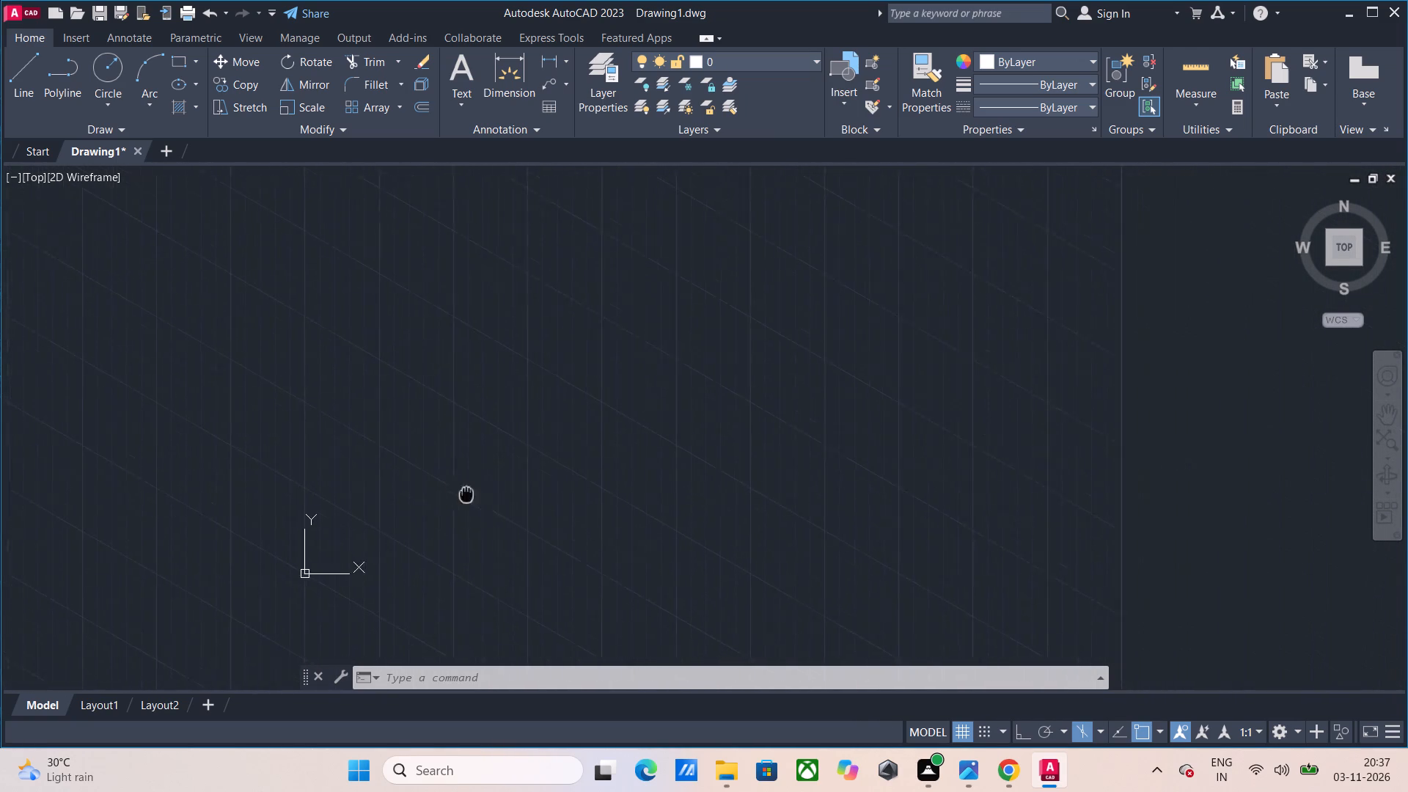
pyautogui.moveTo(458, 493); pyautogui.dragTo(429, 493, button='middle')
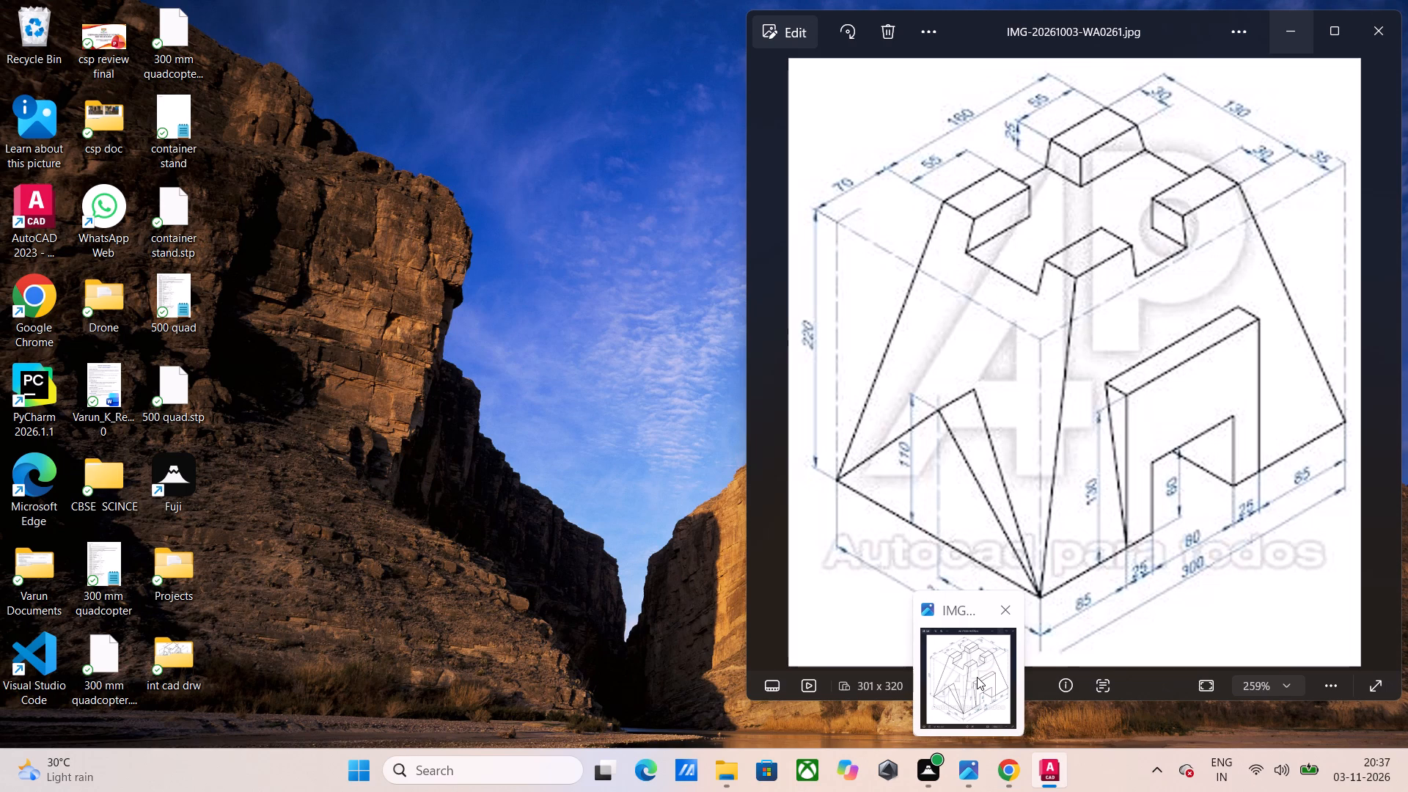
pyautogui.click(977, 677)
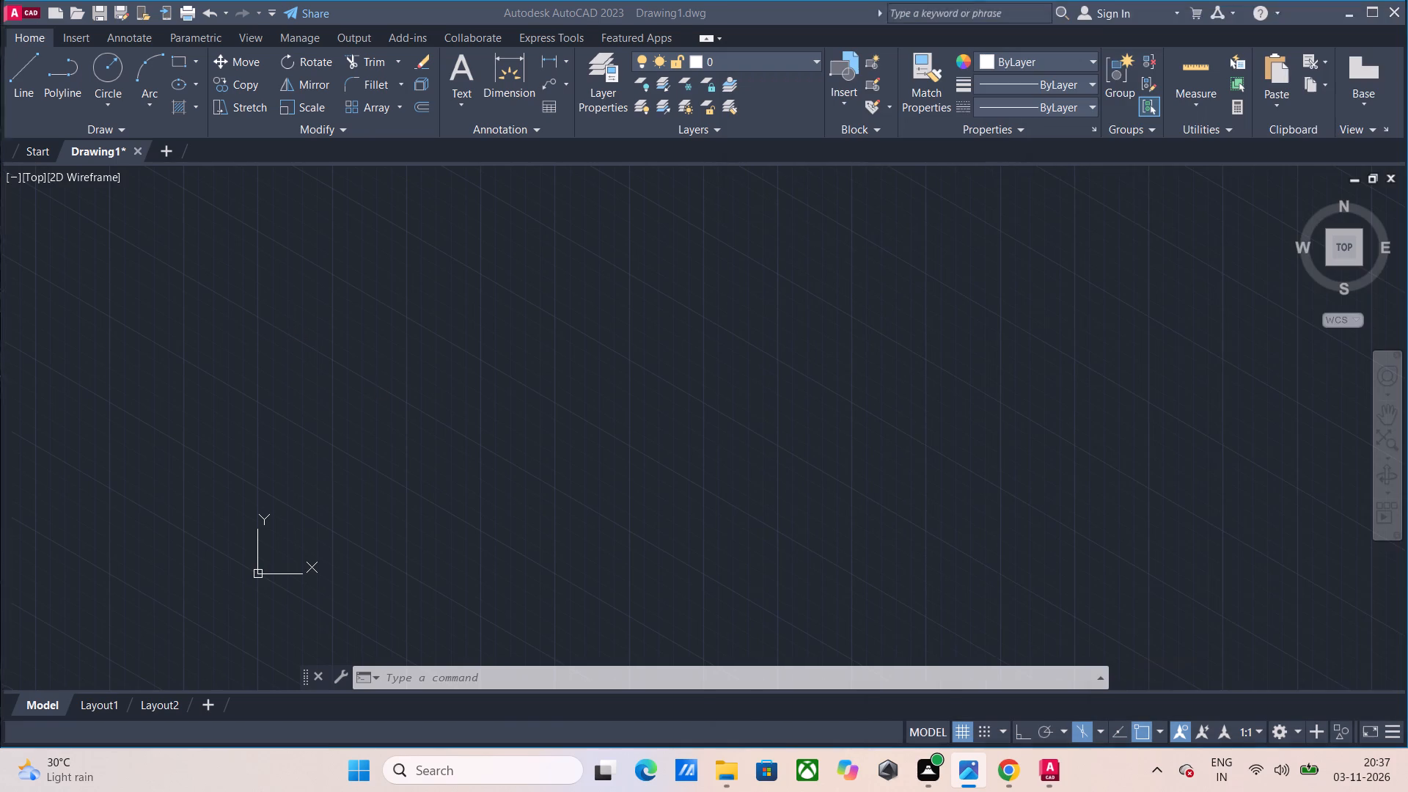
pyautogui.click(378, 383)
pyautogui.click(34, 78)
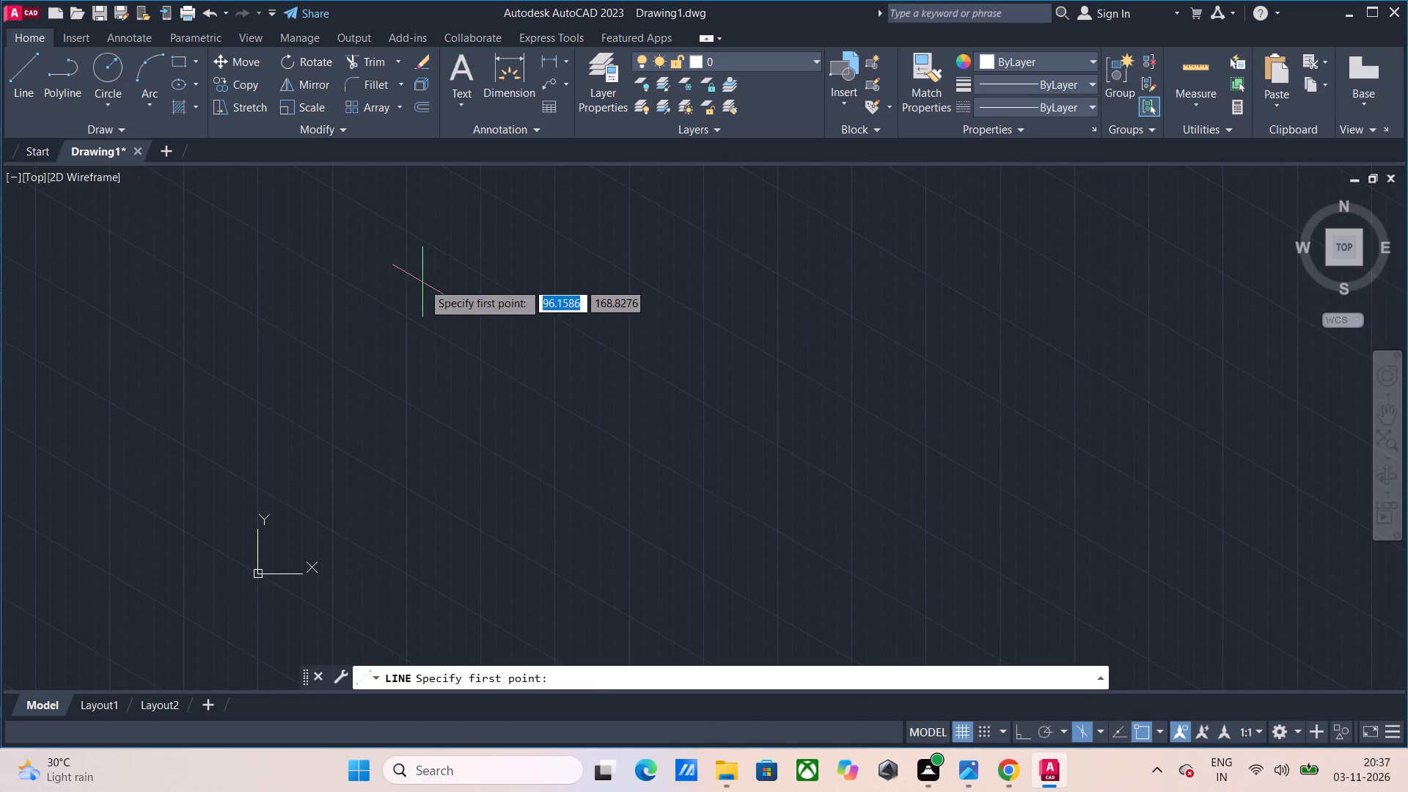
pyautogui.press('F8')
pyautogui.click(436, 436)
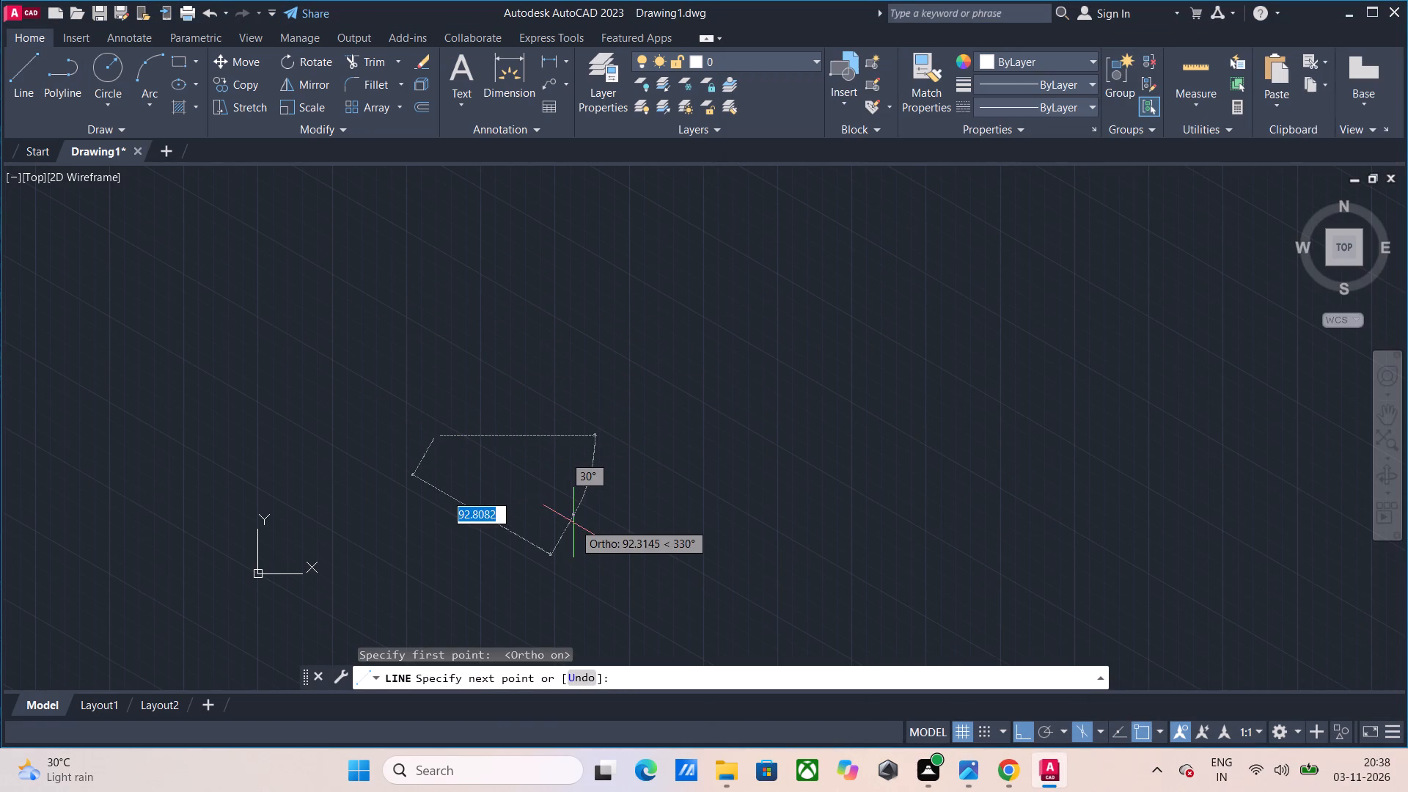
pyautogui.write('200')
pyautogui.press('Return')
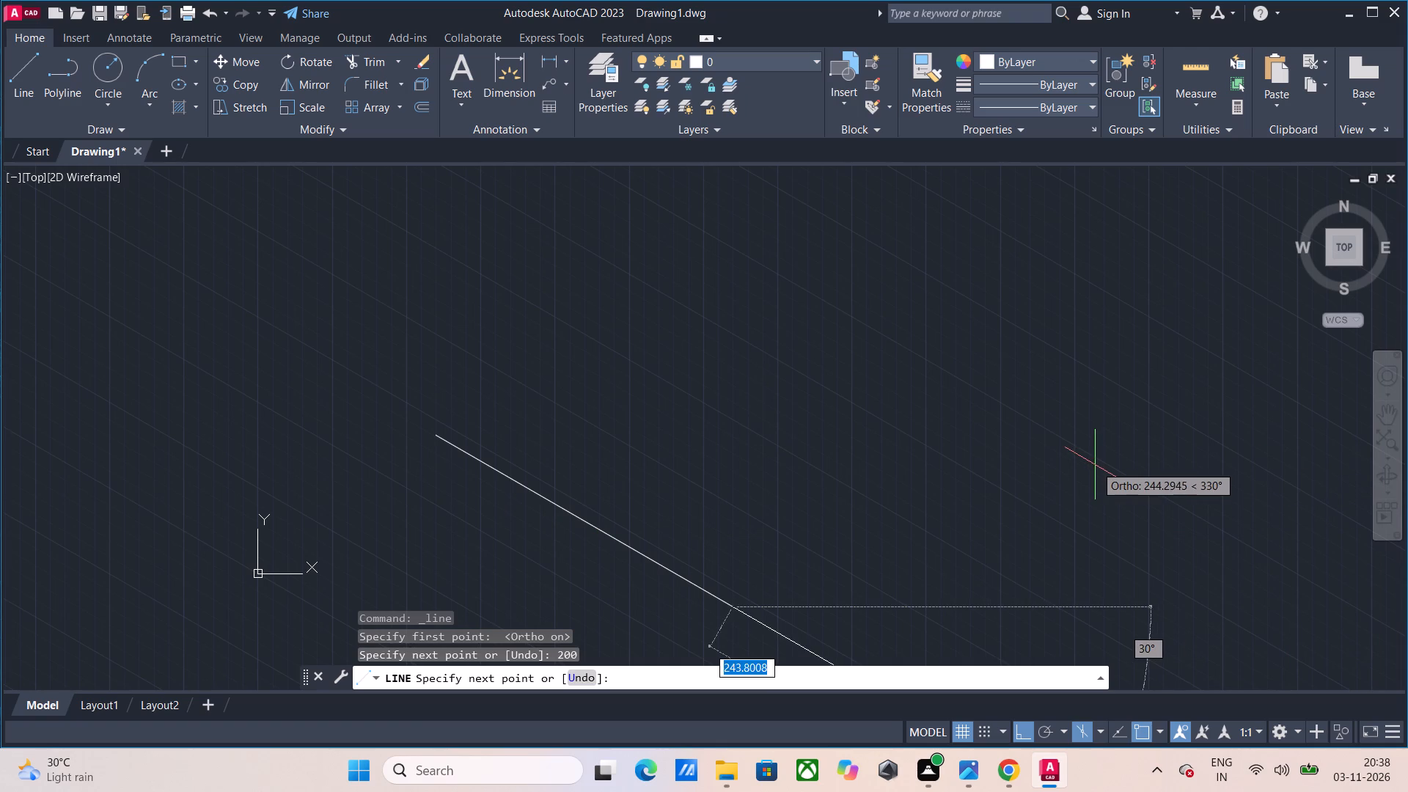
pyautogui.press('F5')
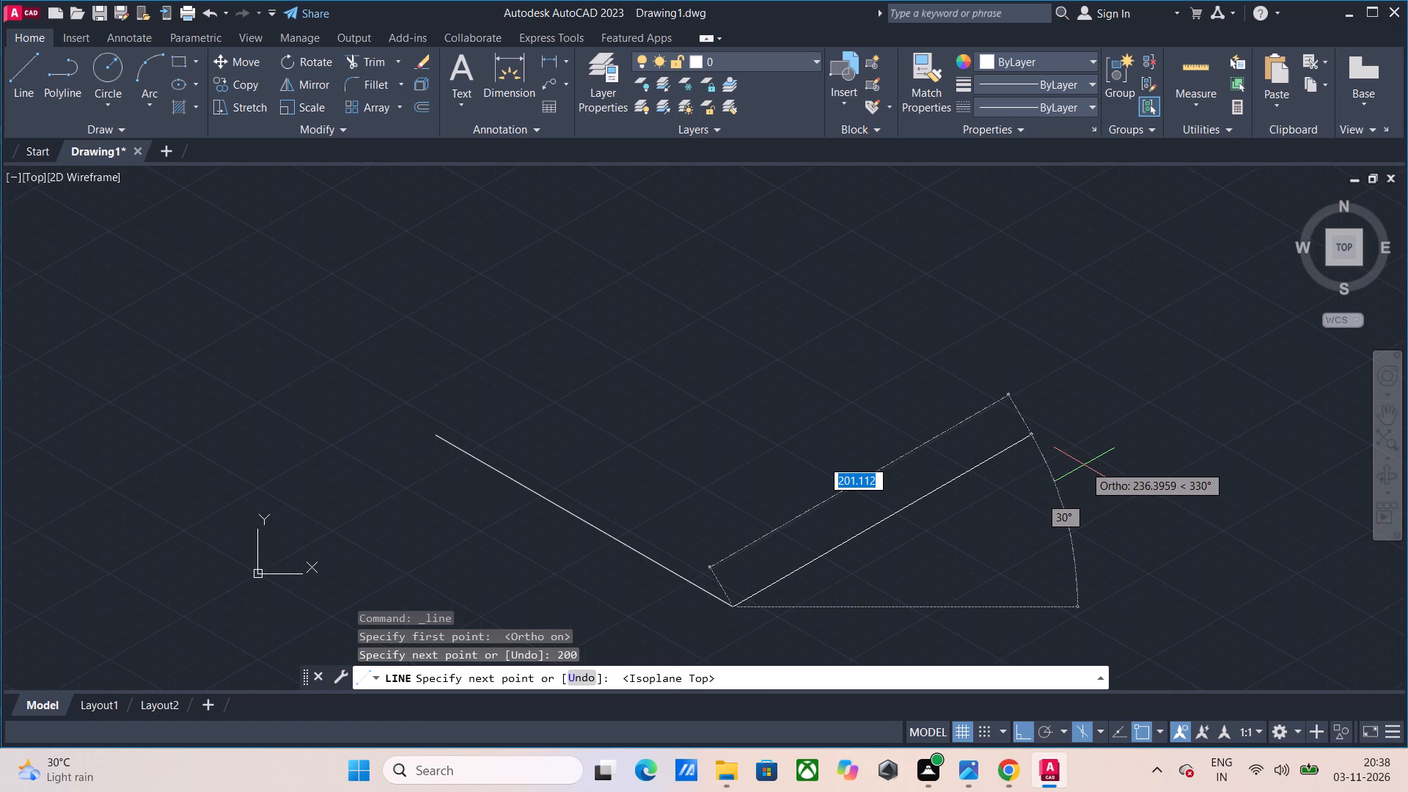
pyautogui.write('85')
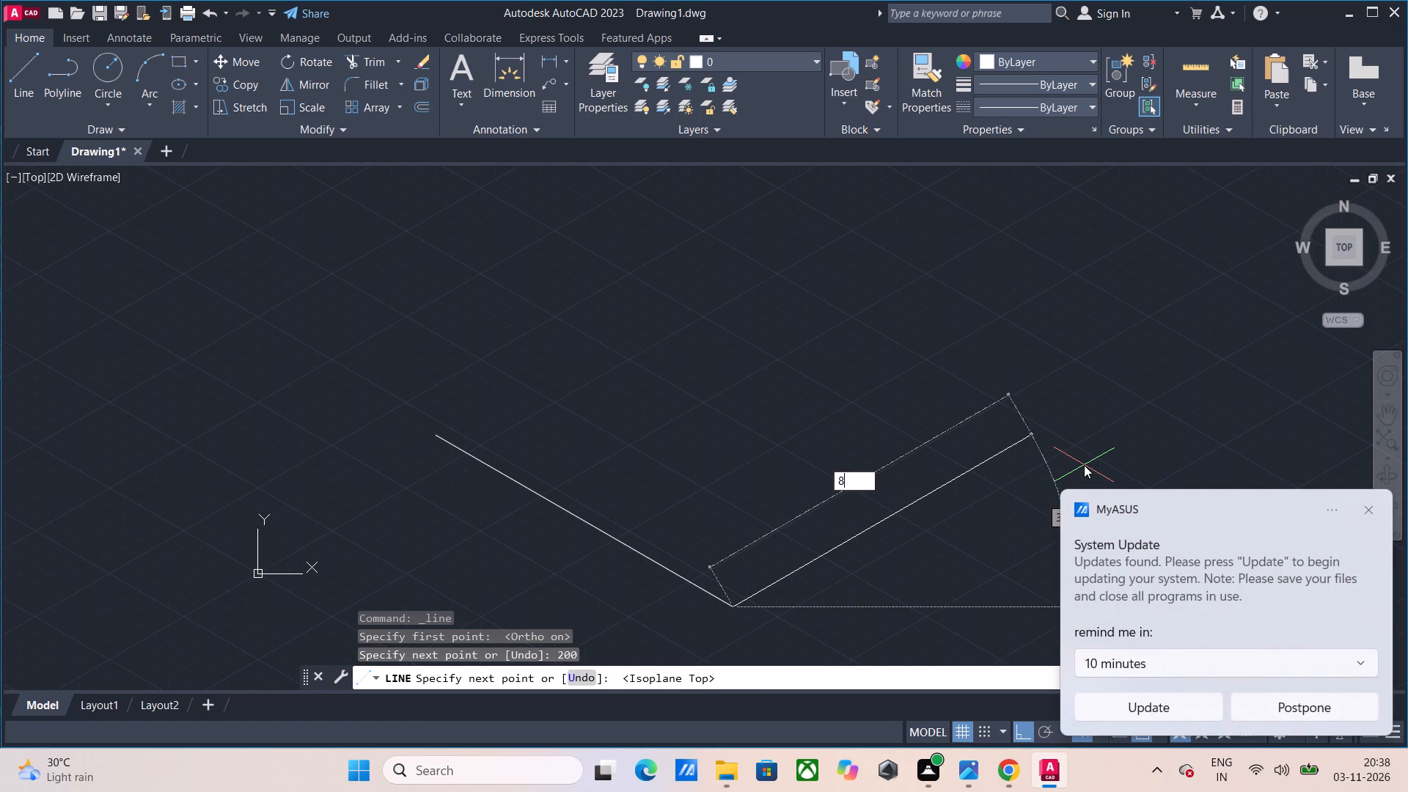
pyautogui.press('Return')
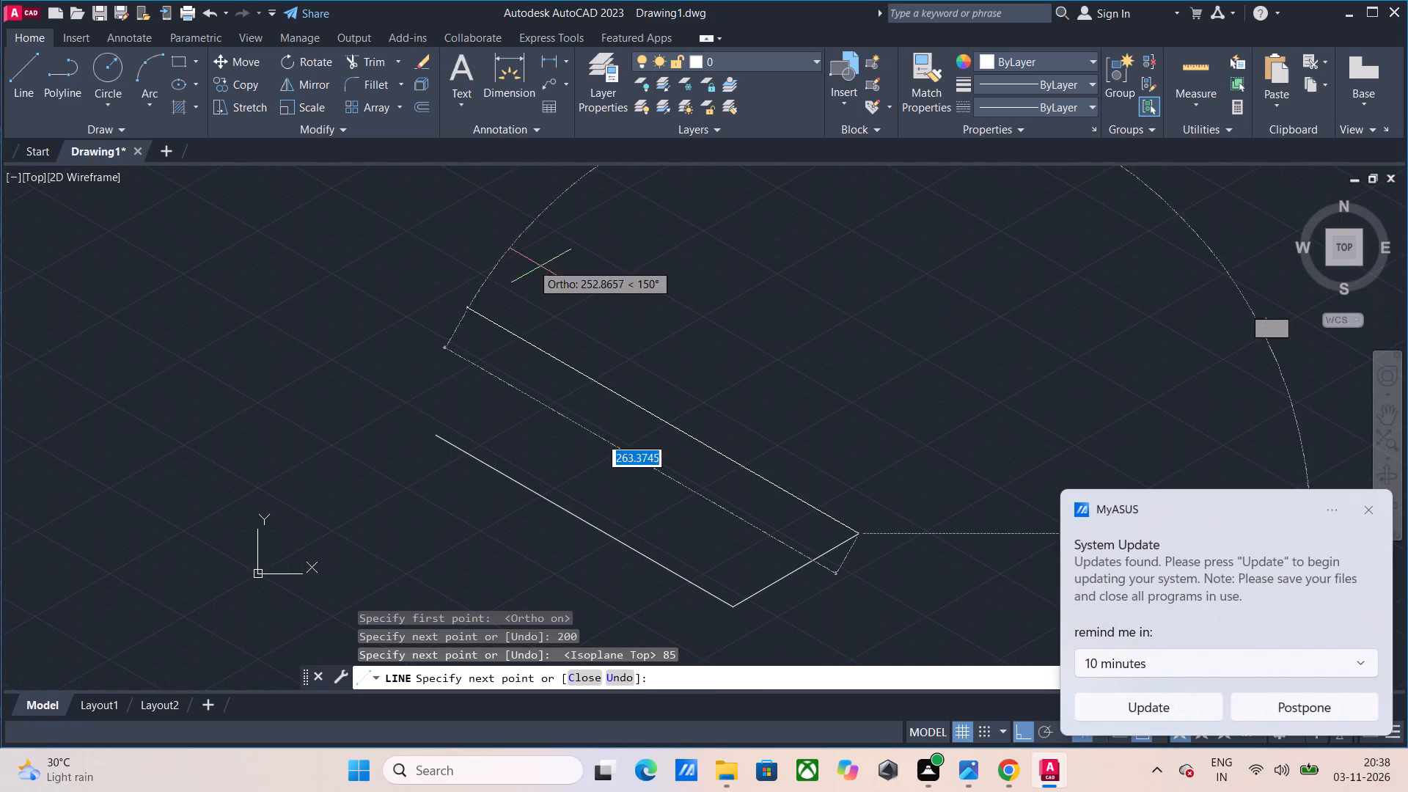
pyautogui.press('F5')
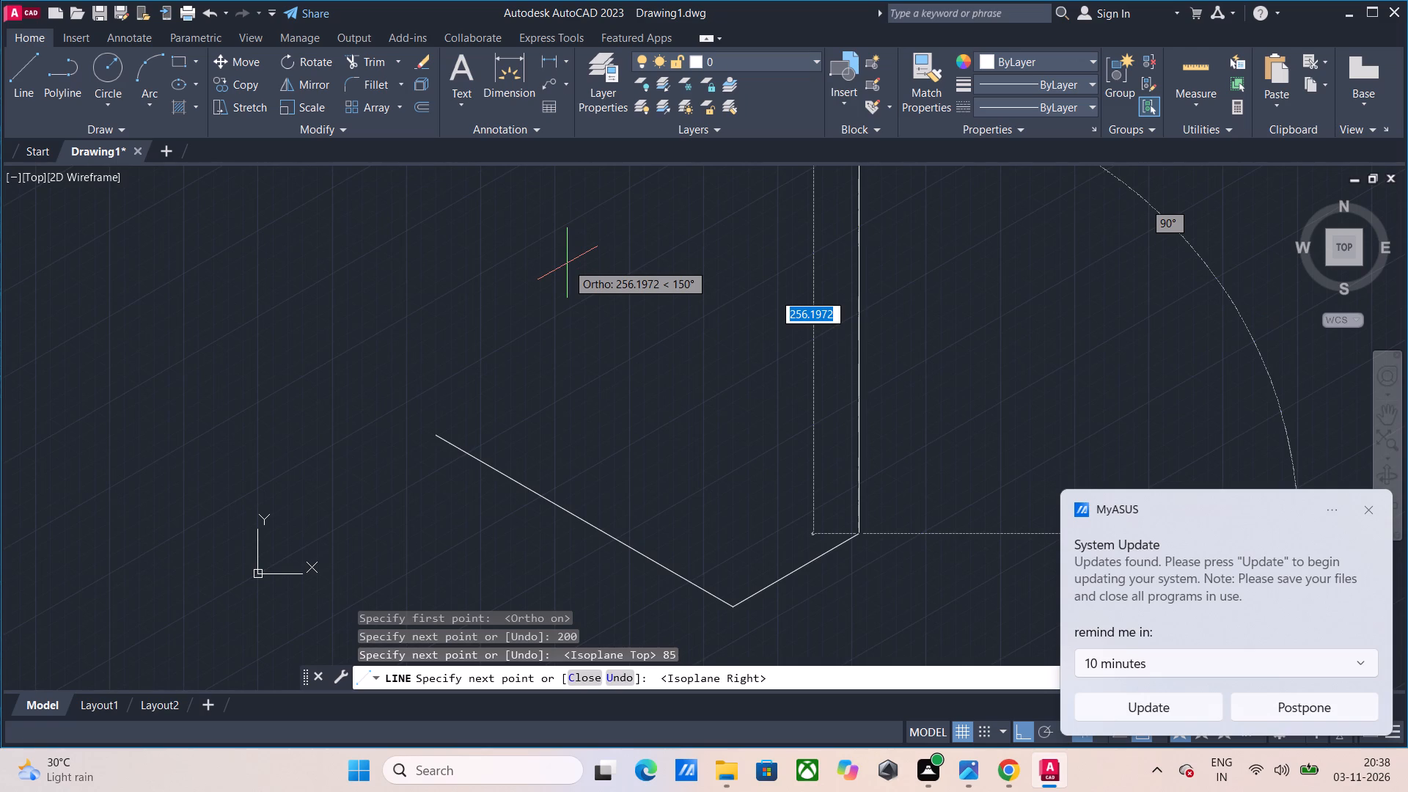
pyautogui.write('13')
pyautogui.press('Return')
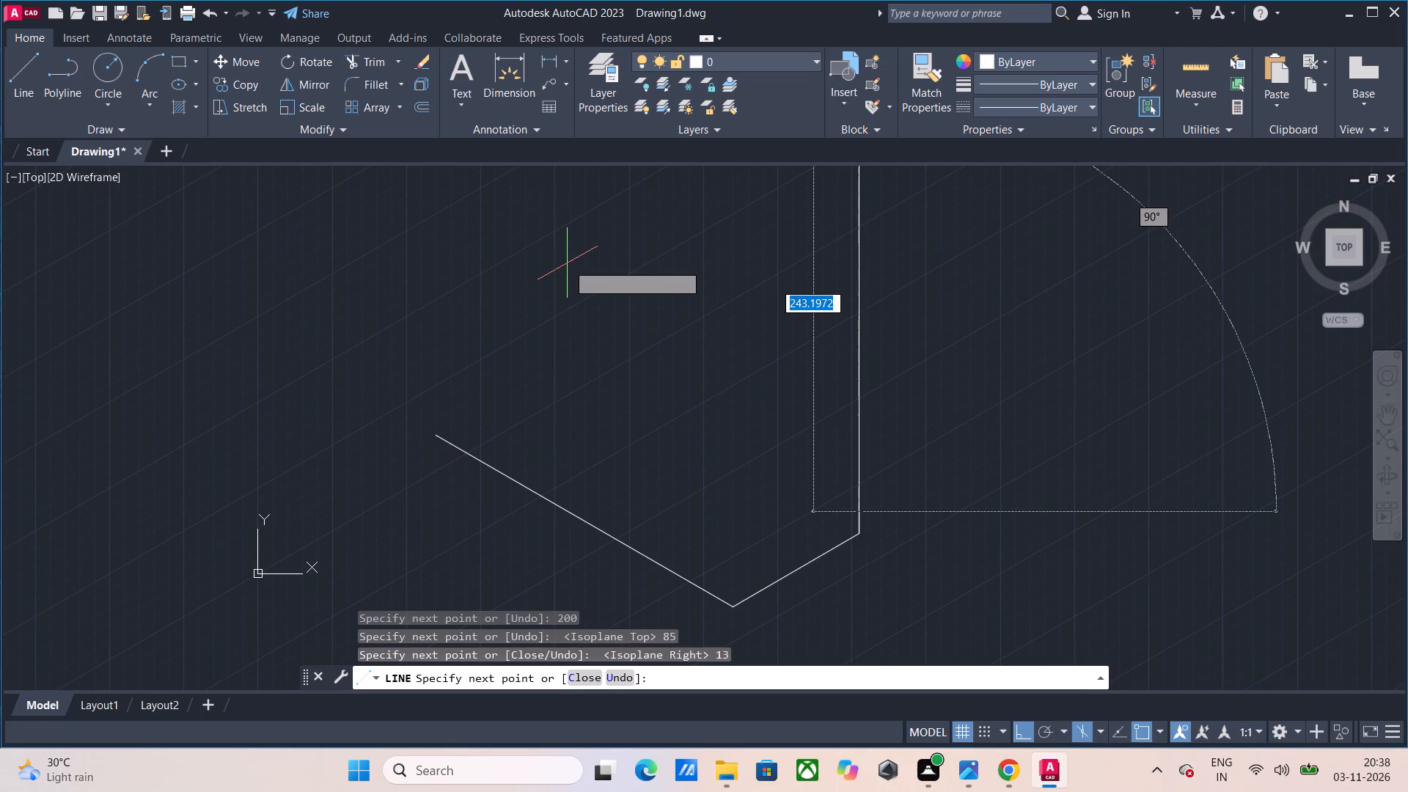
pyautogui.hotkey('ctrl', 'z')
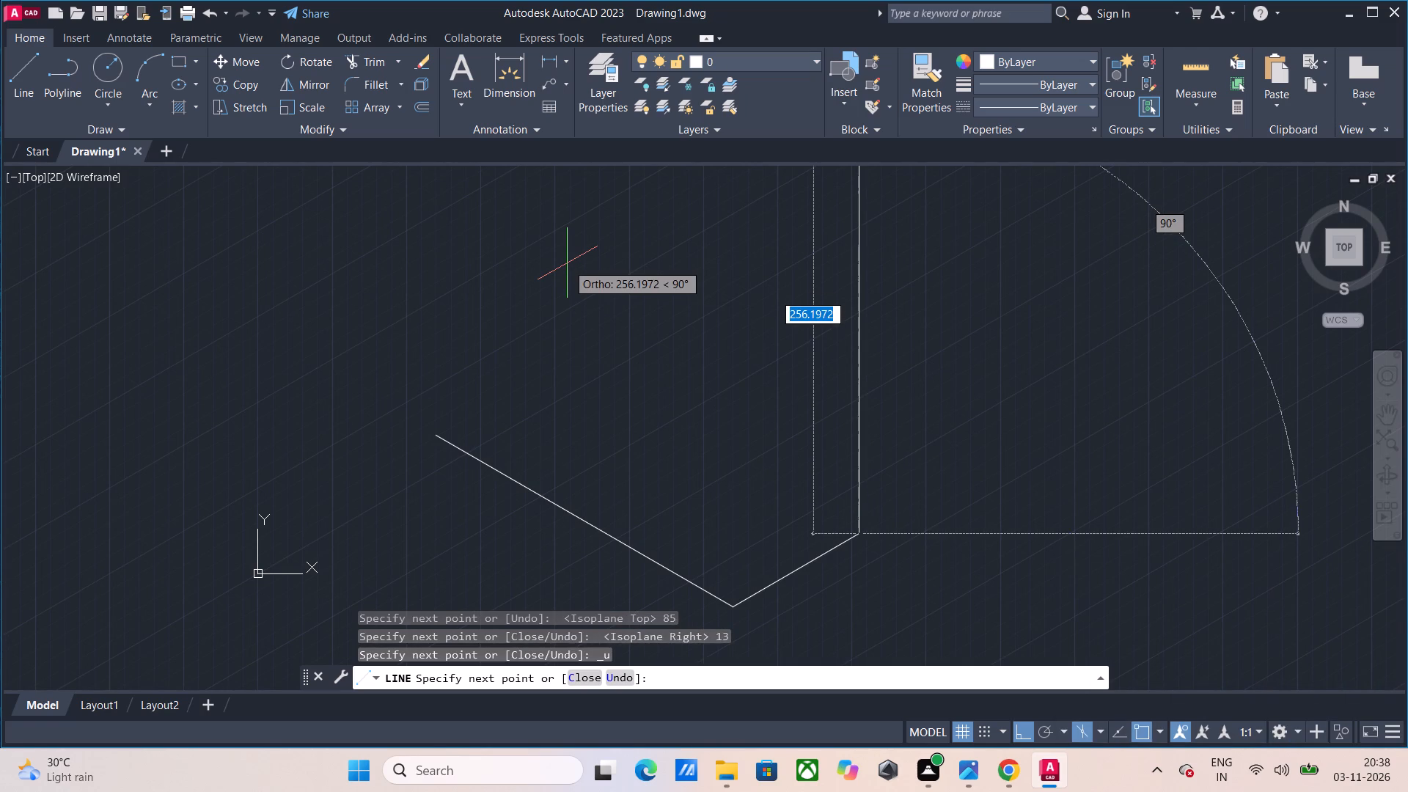
# Continue the line into the doorway's outer outline: 130 straight up, 130 along 30°, and 130 straight down.
pyautogui.write('130')
pyautogui.press('Return')
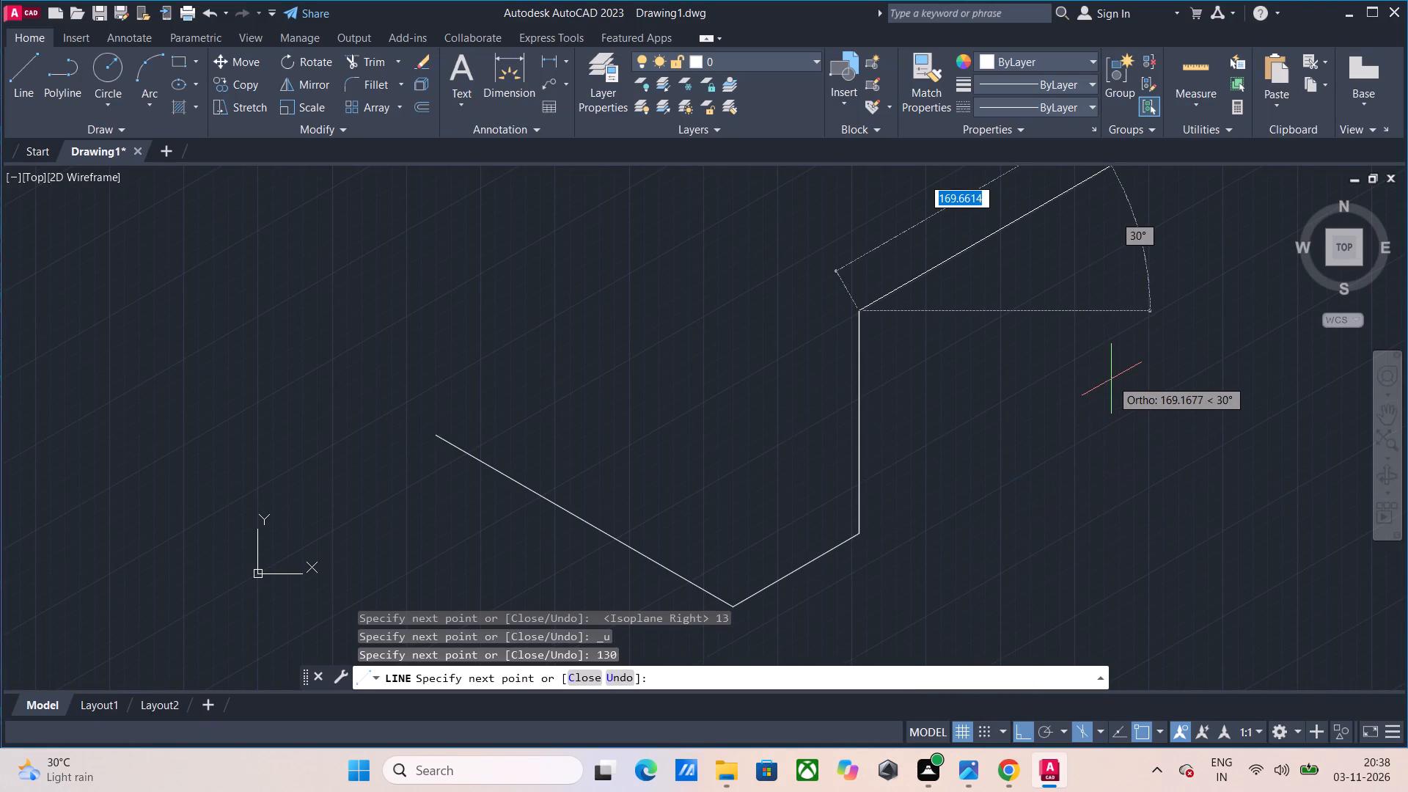
pyautogui.write('130')
pyautogui.press('Return')
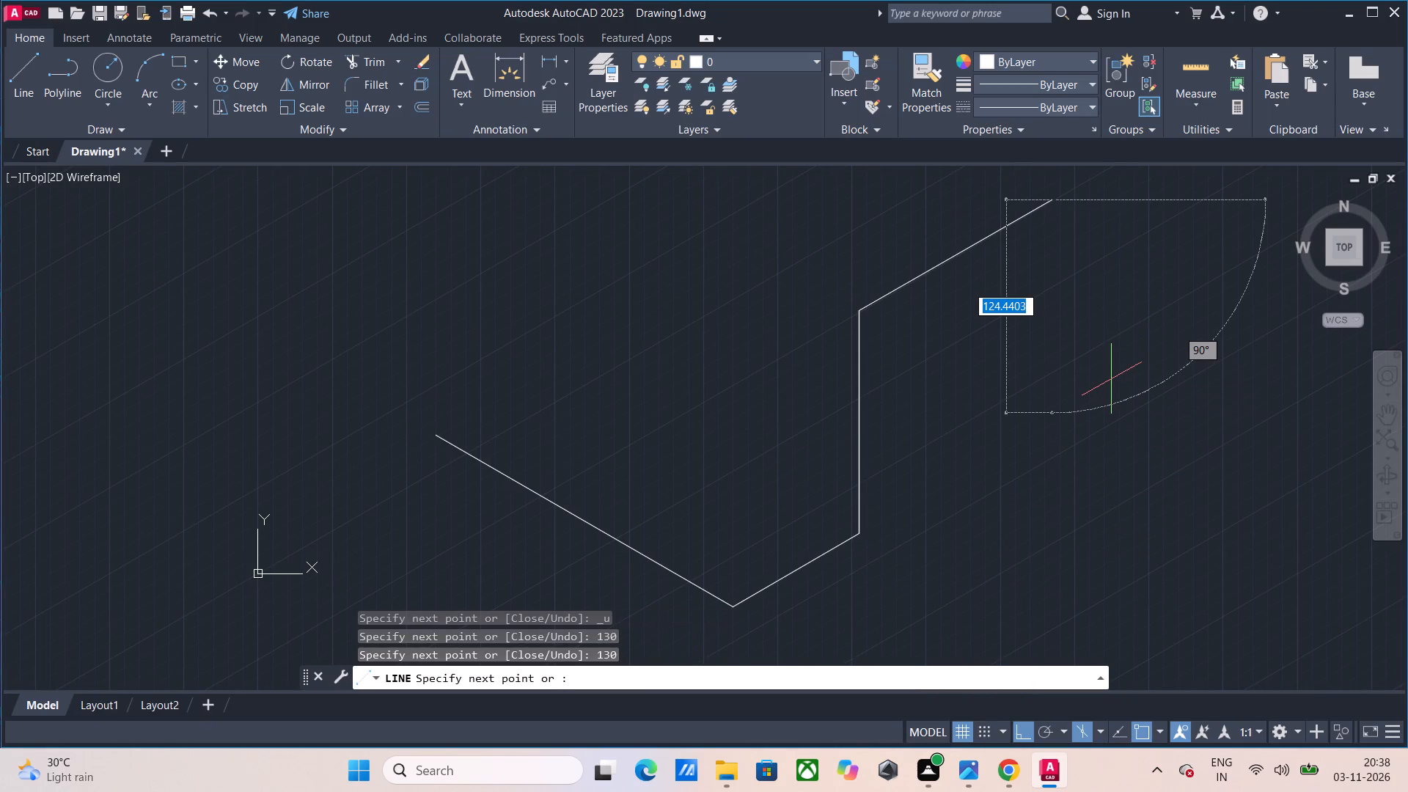
pyautogui.write('130')
pyautogui.press('Return')
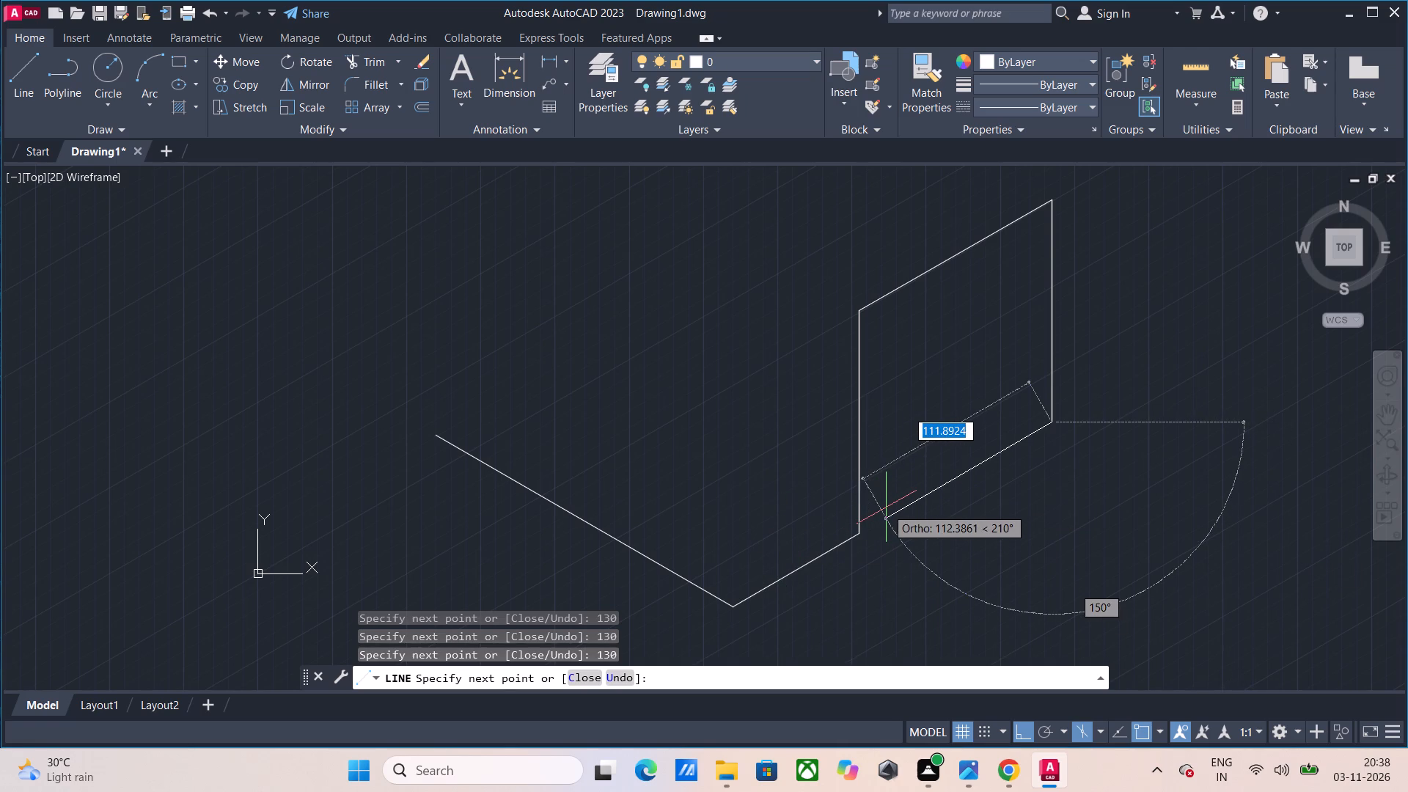
# Continue the outline with the far leg's 25 foot back along 210° and its 60 inner edge straight up, and finish the line.
pyautogui.write('25')
pyautogui.press('Return')
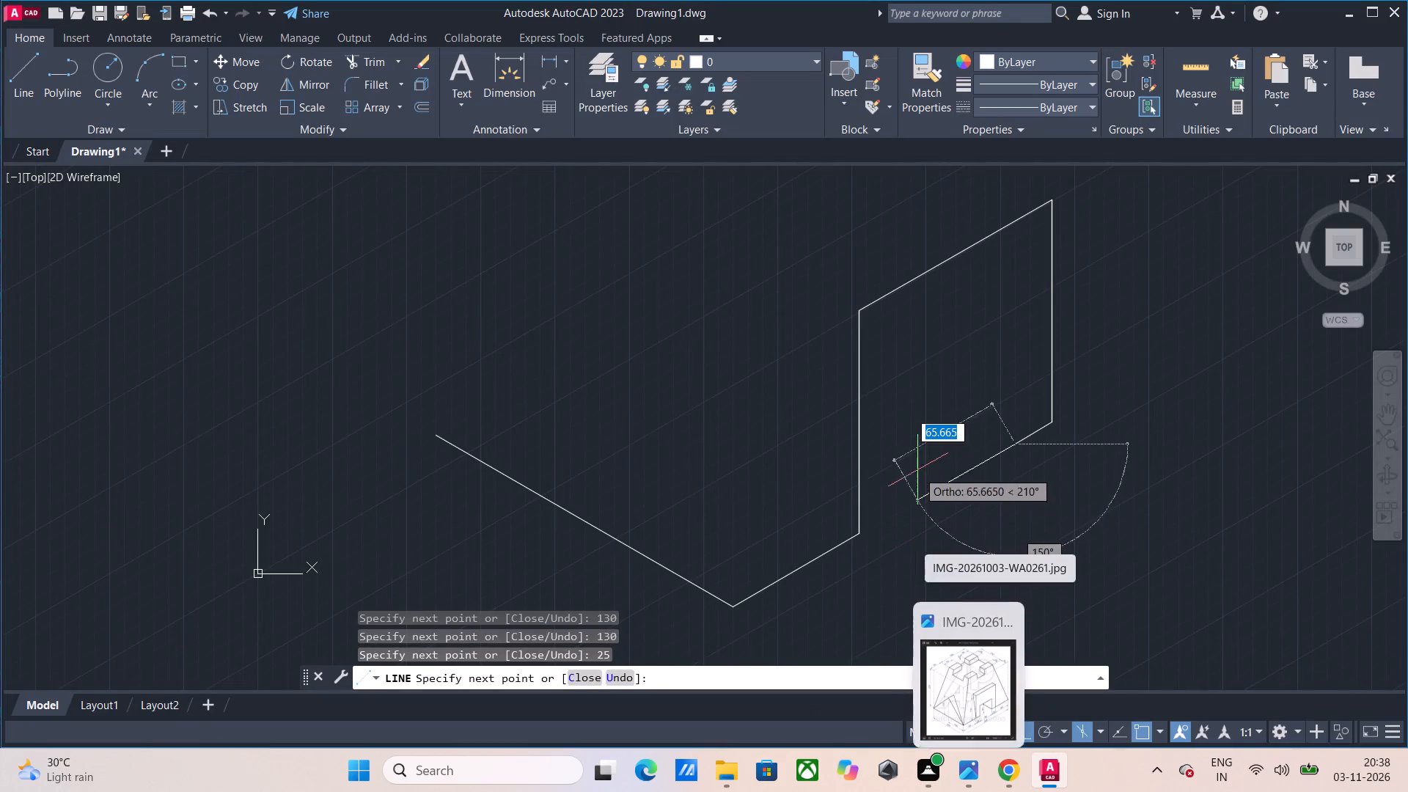
pyautogui.write('60')
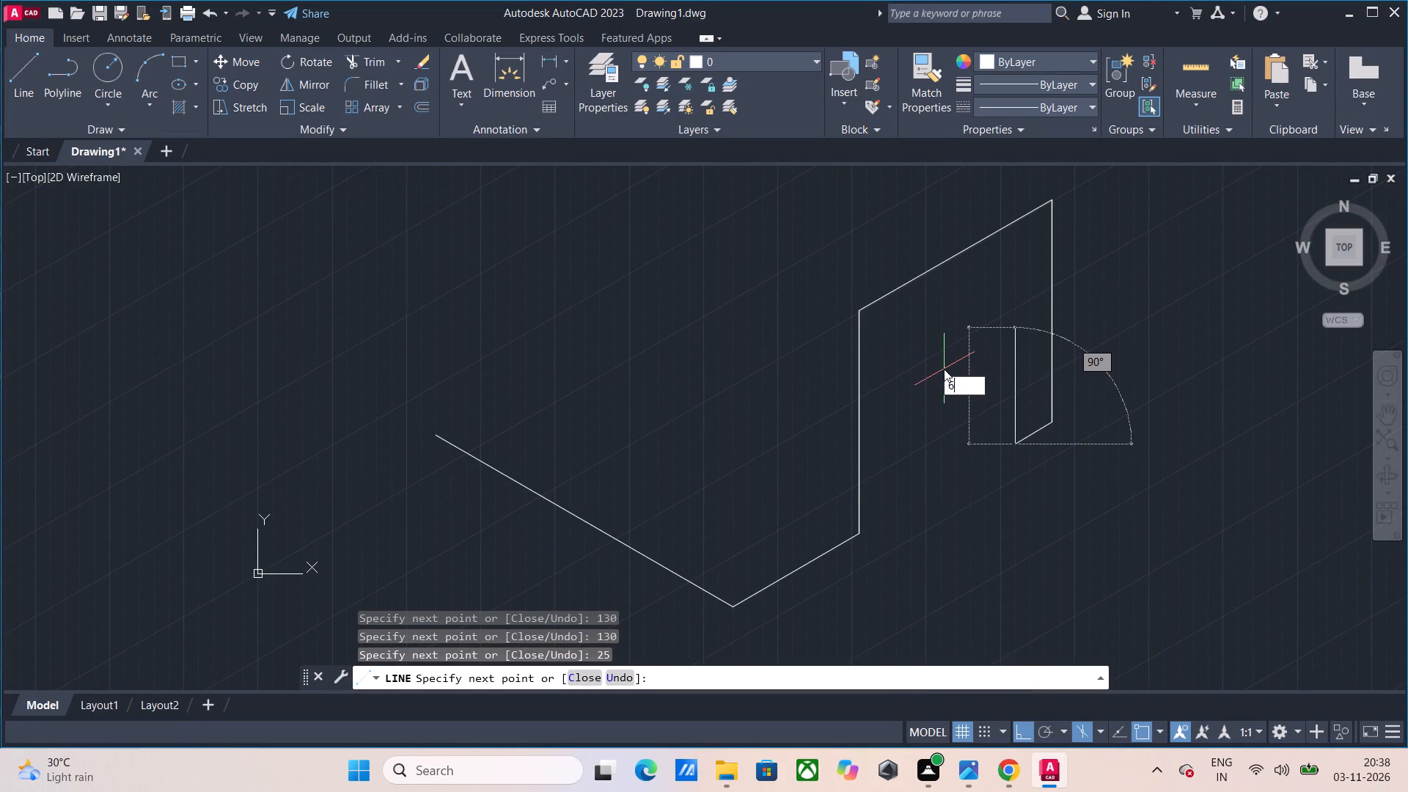
pyautogui.press('Return')
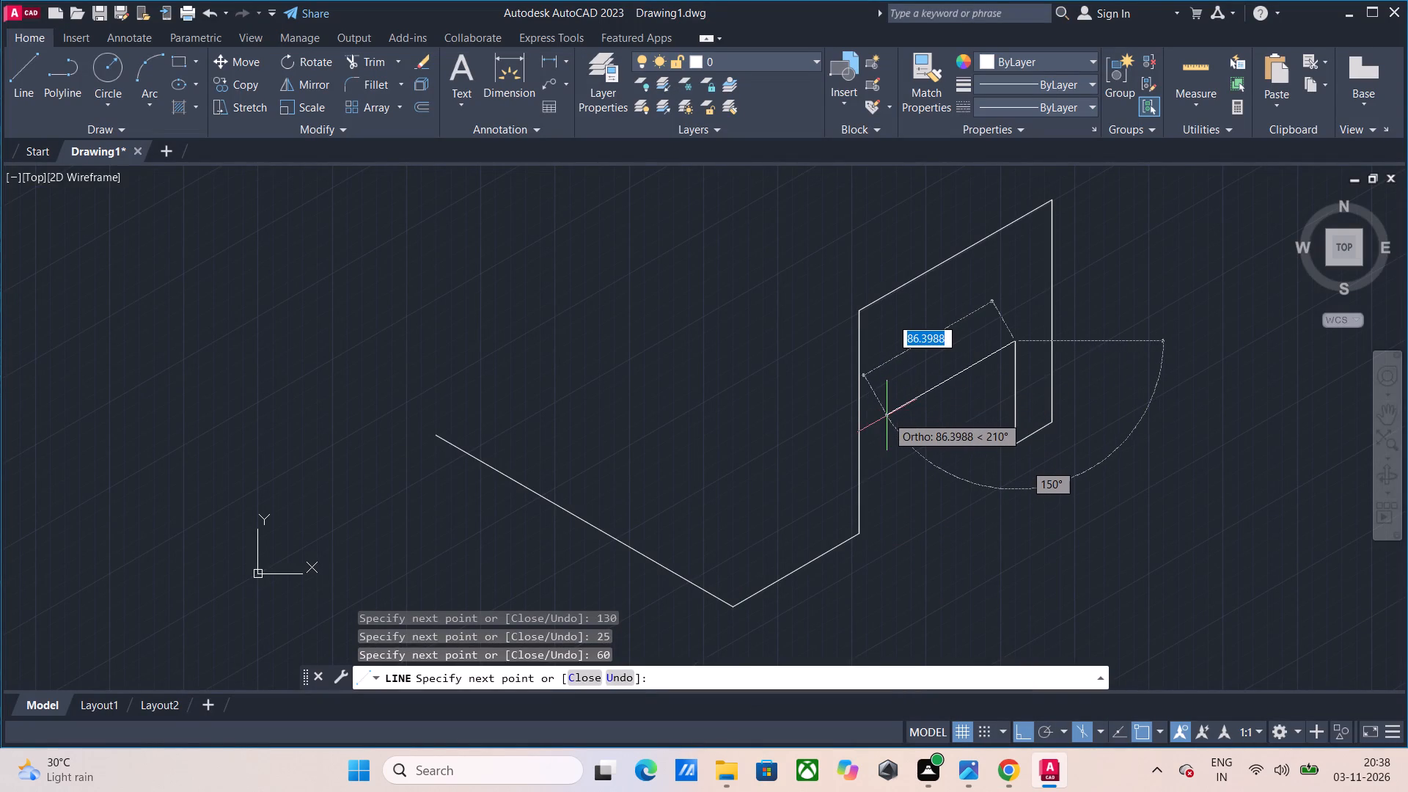
pyautogui.press('Return')
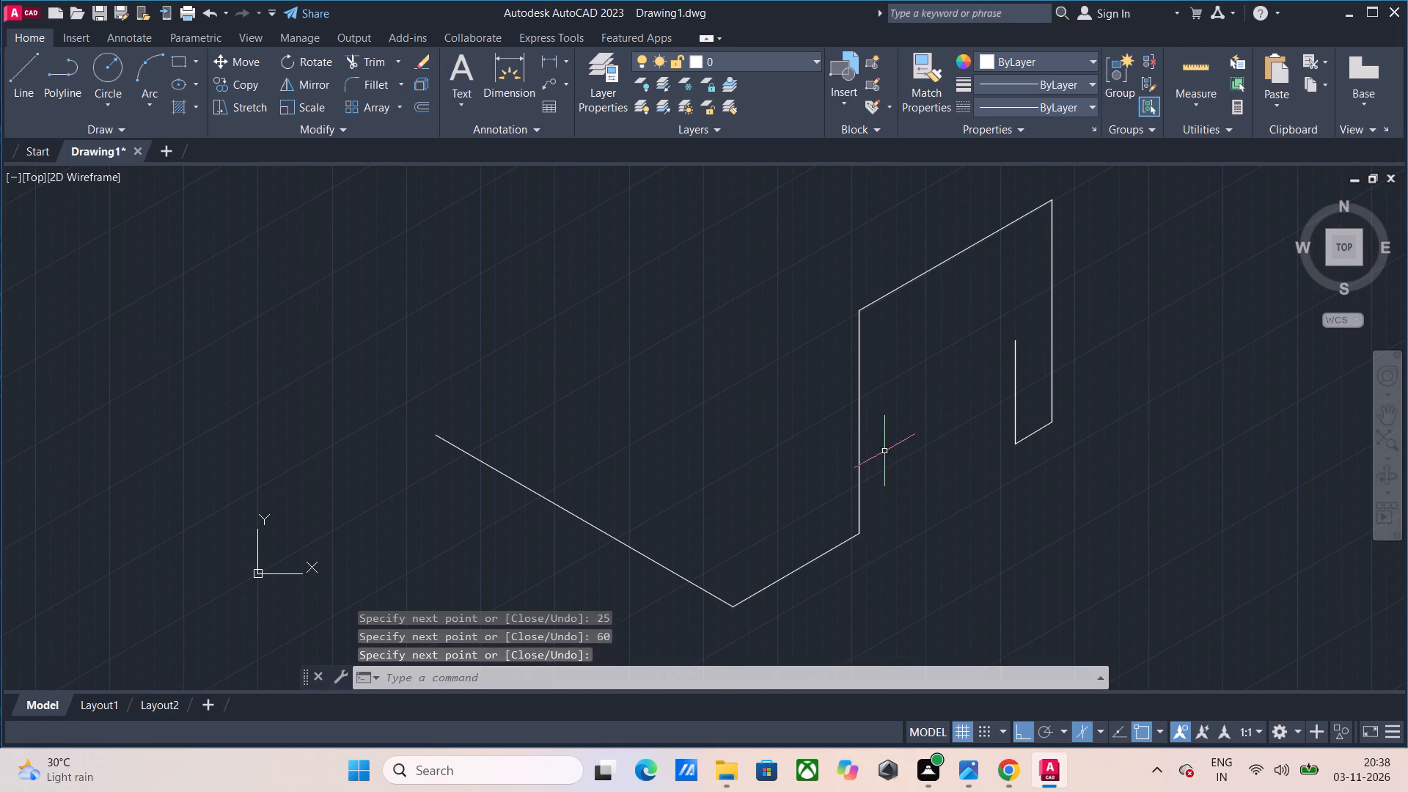
# From the near foot of the doorway, draw 25 along 30° and 60 up, and join it to the top of the far inner edge.
pyautogui.press('Return')
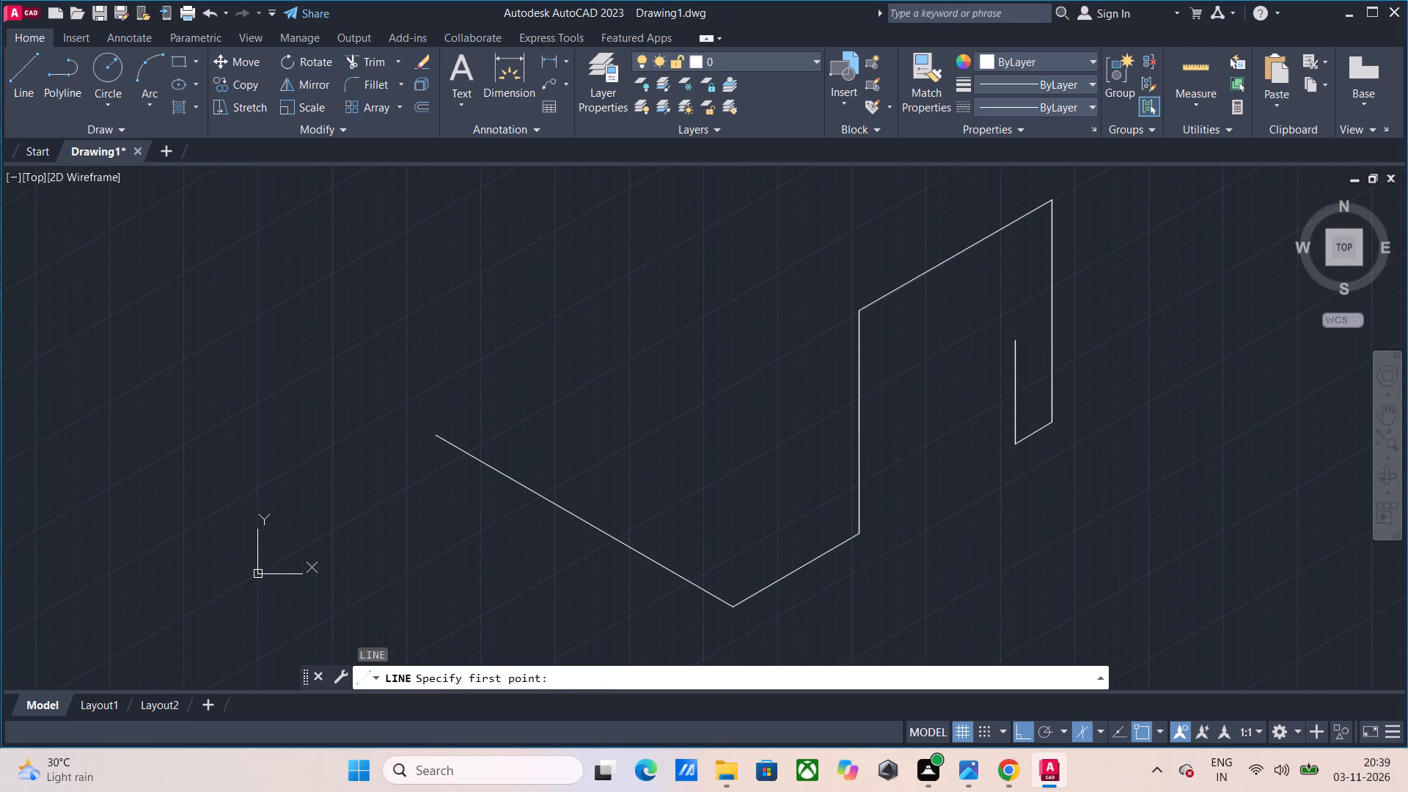
pyautogui.click(860, 535)
pyautogui.write('25')
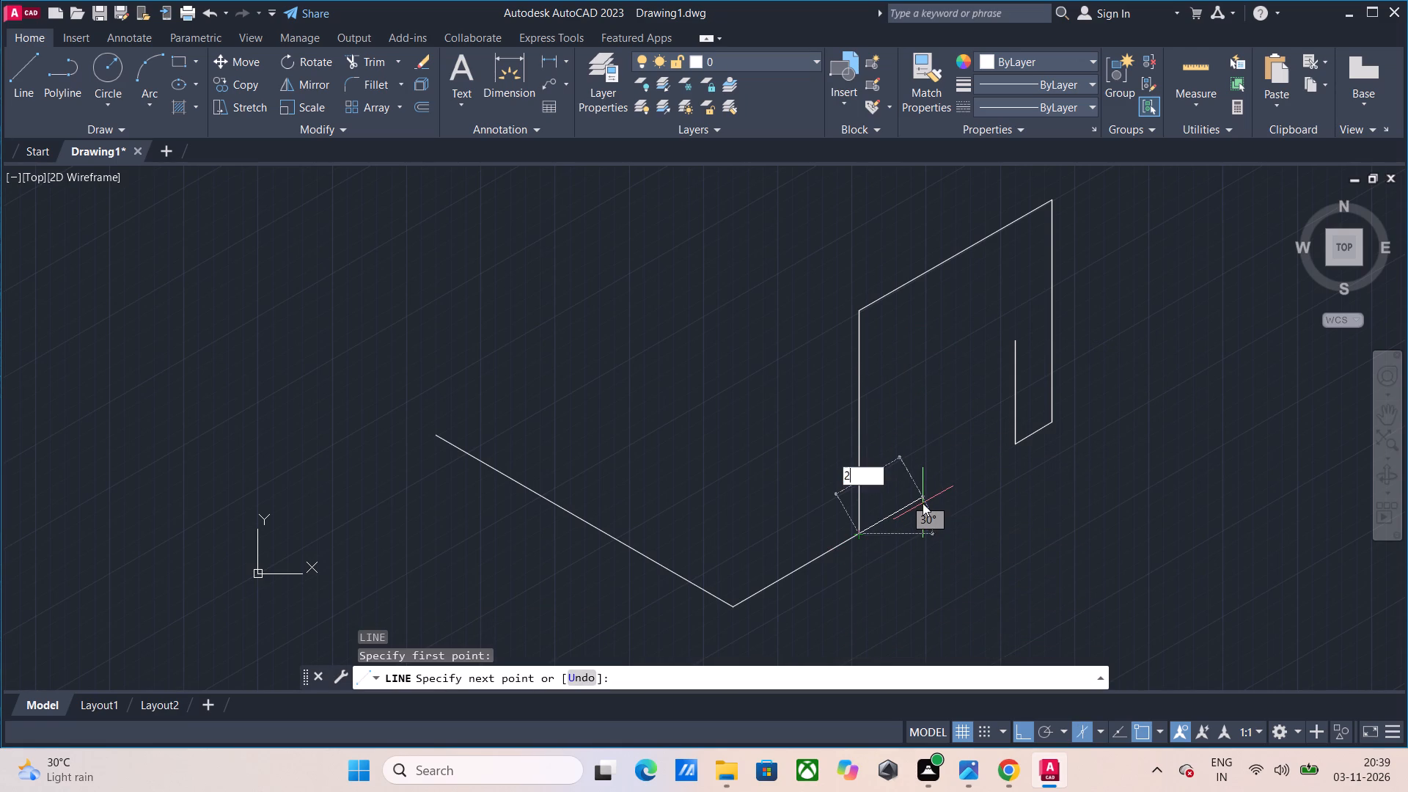
pyautogui.press('Return')
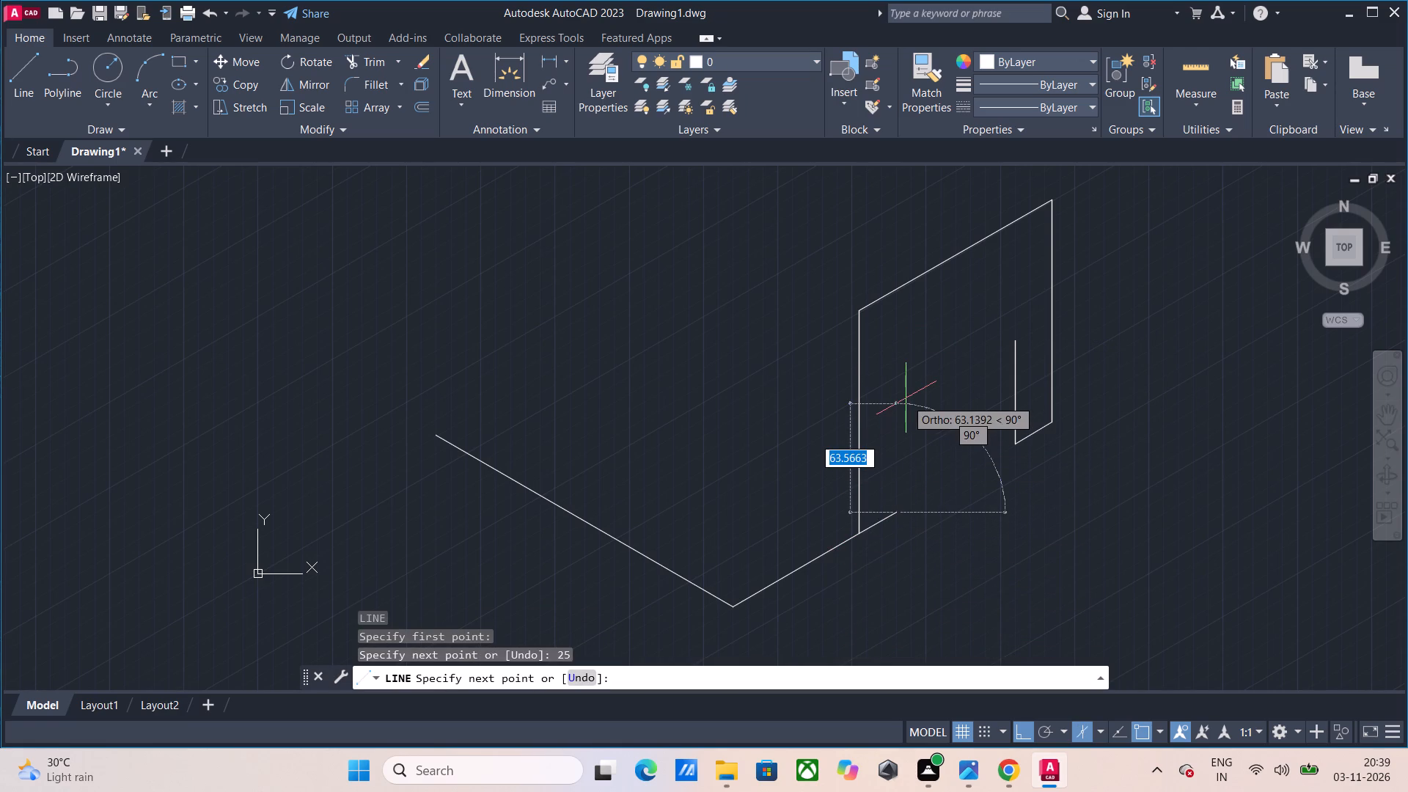
pyautogui.write('60')
pyautogui.press('Return')
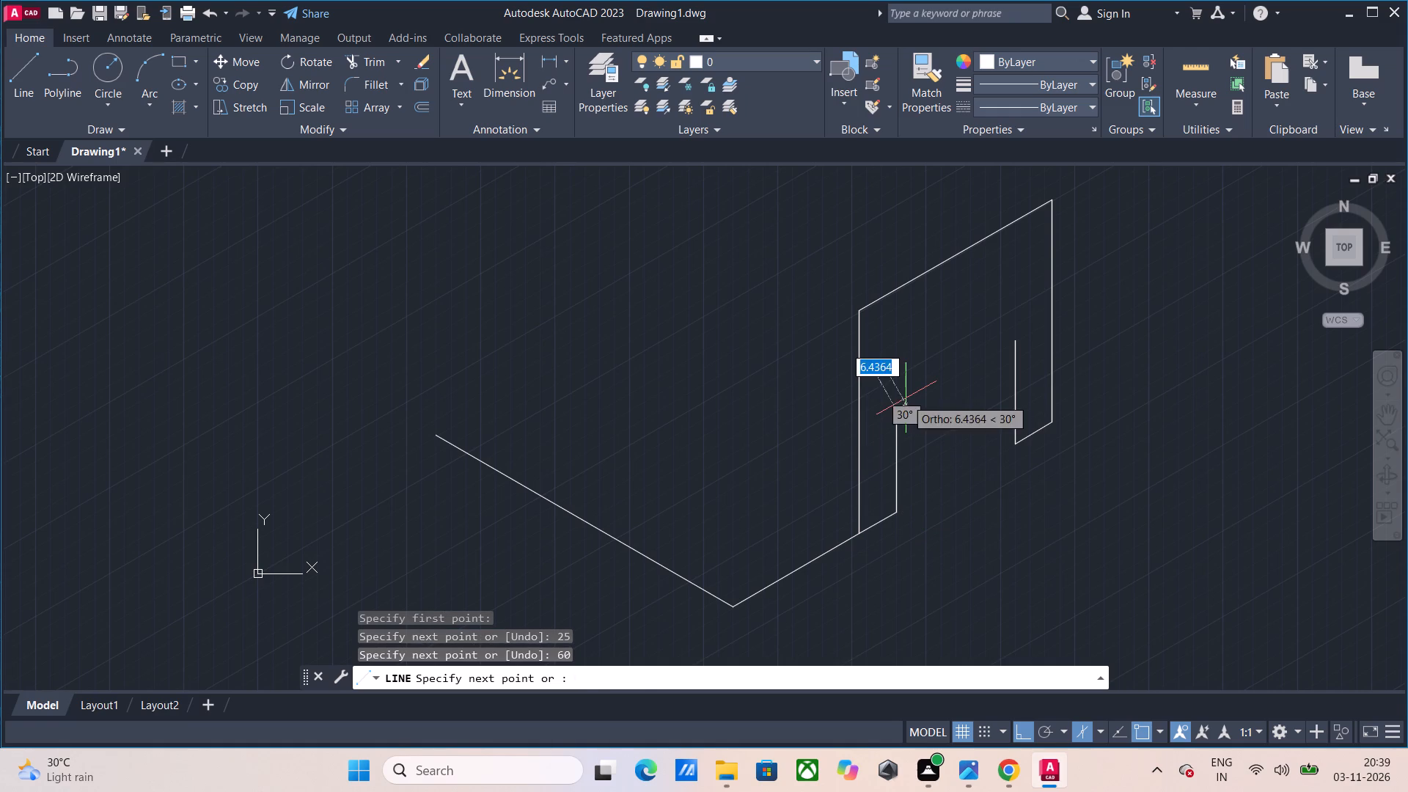
pyautogui.click(1012, 340)
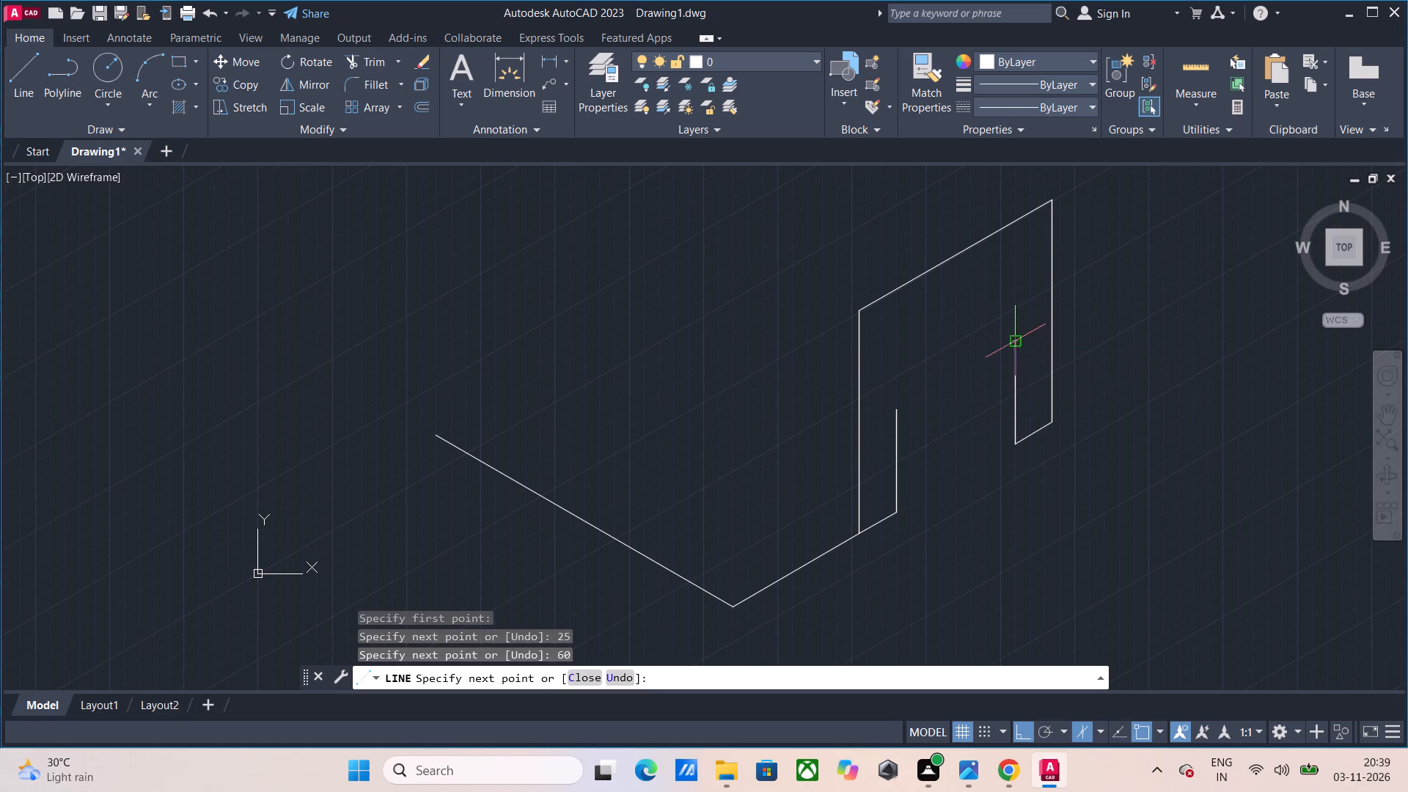
pyautogui.press('Escape')
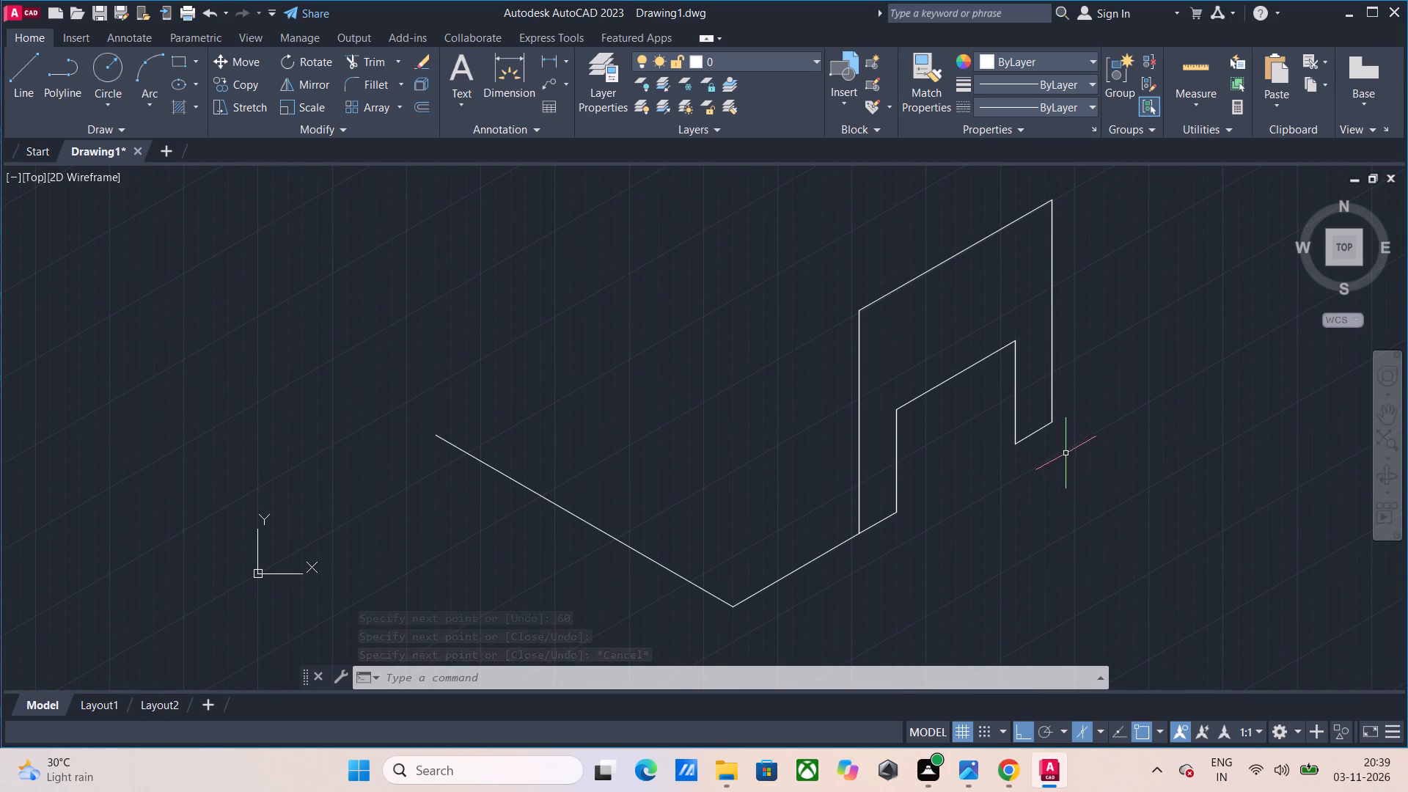
# Draw an 85-long base segment along 30° from the bottom outer corner of the doorway's far leg.
pyautogui.press('Return')
pyautogui.click(1054, 420)
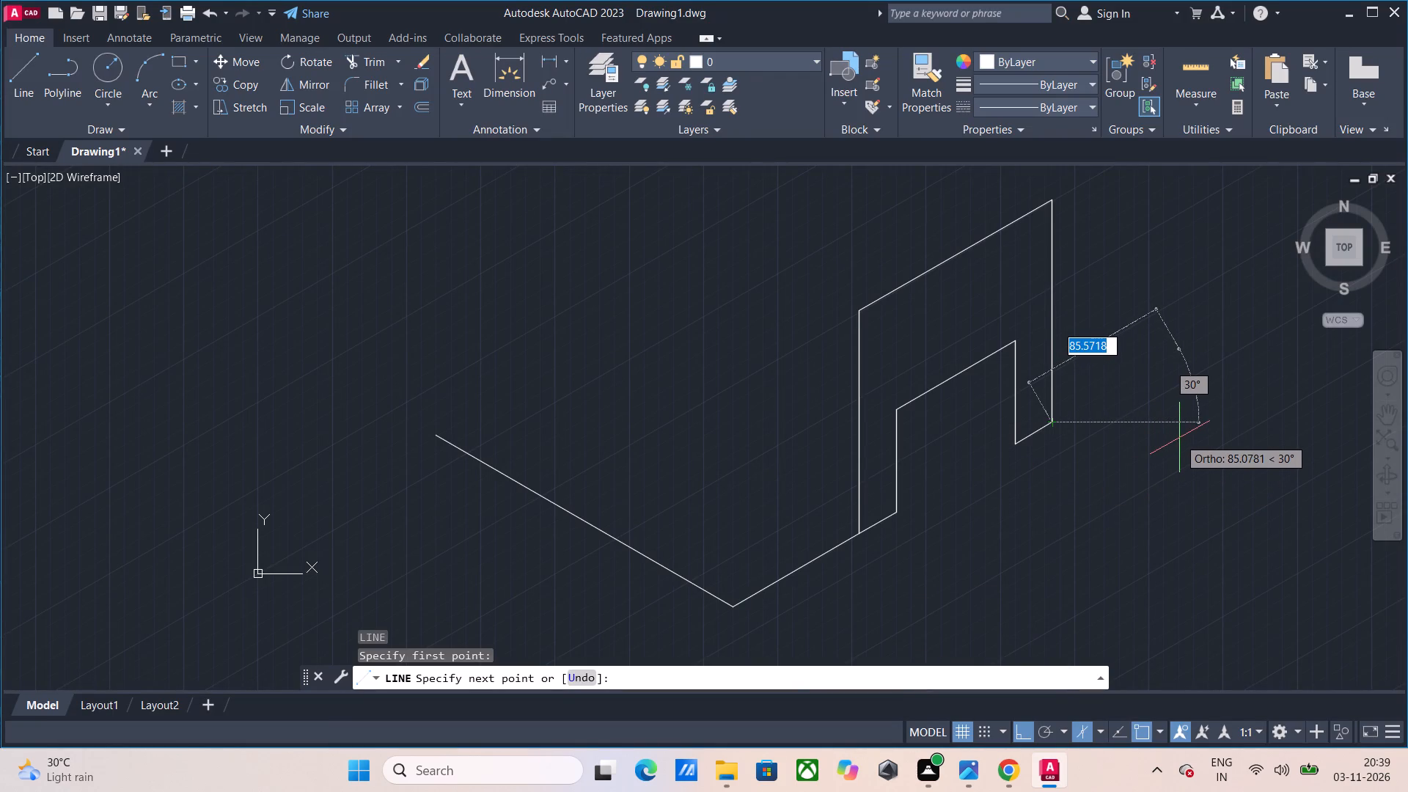
pyautogui.press('5')
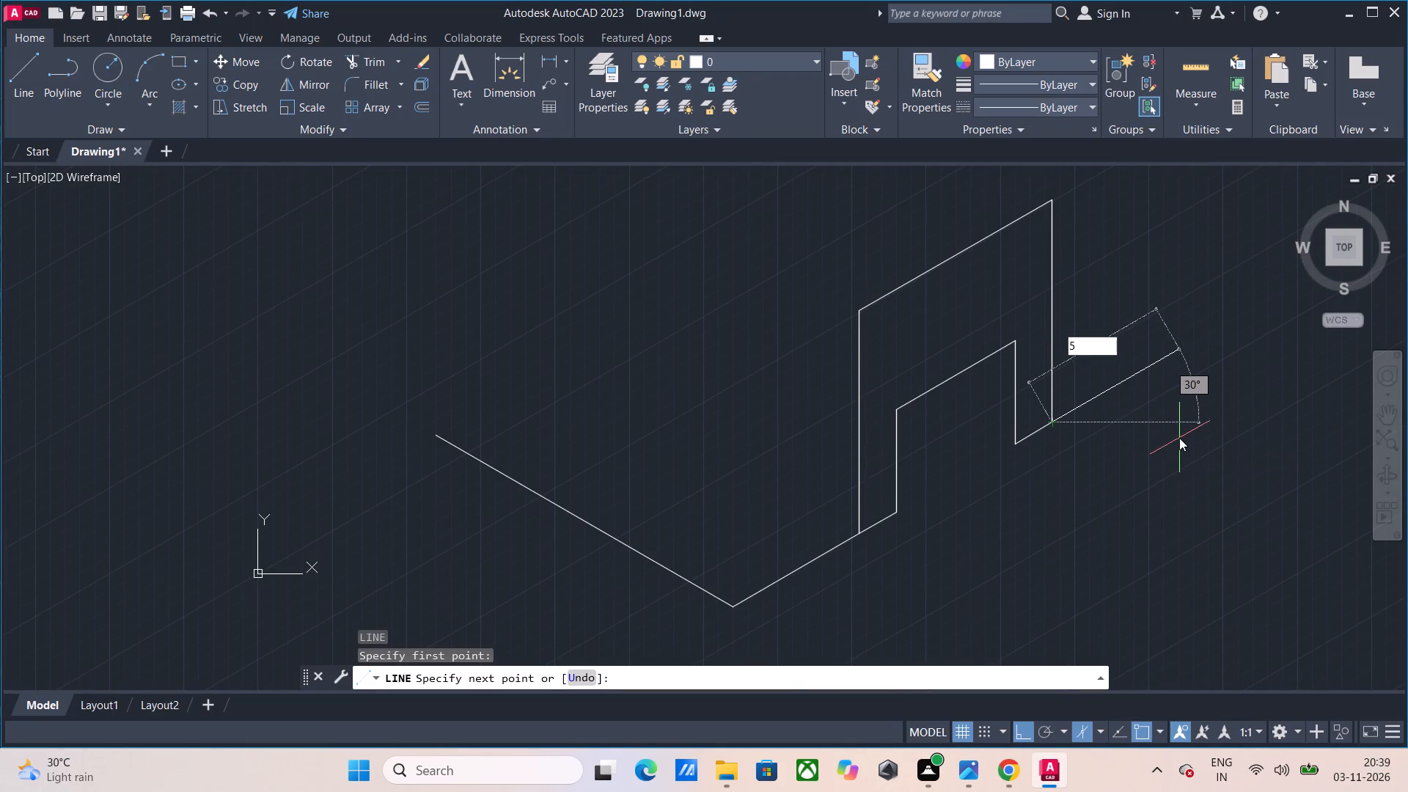
pyautogui.press('BackSpace')
pyautogui.write('85')
pyautogui.press('Return')
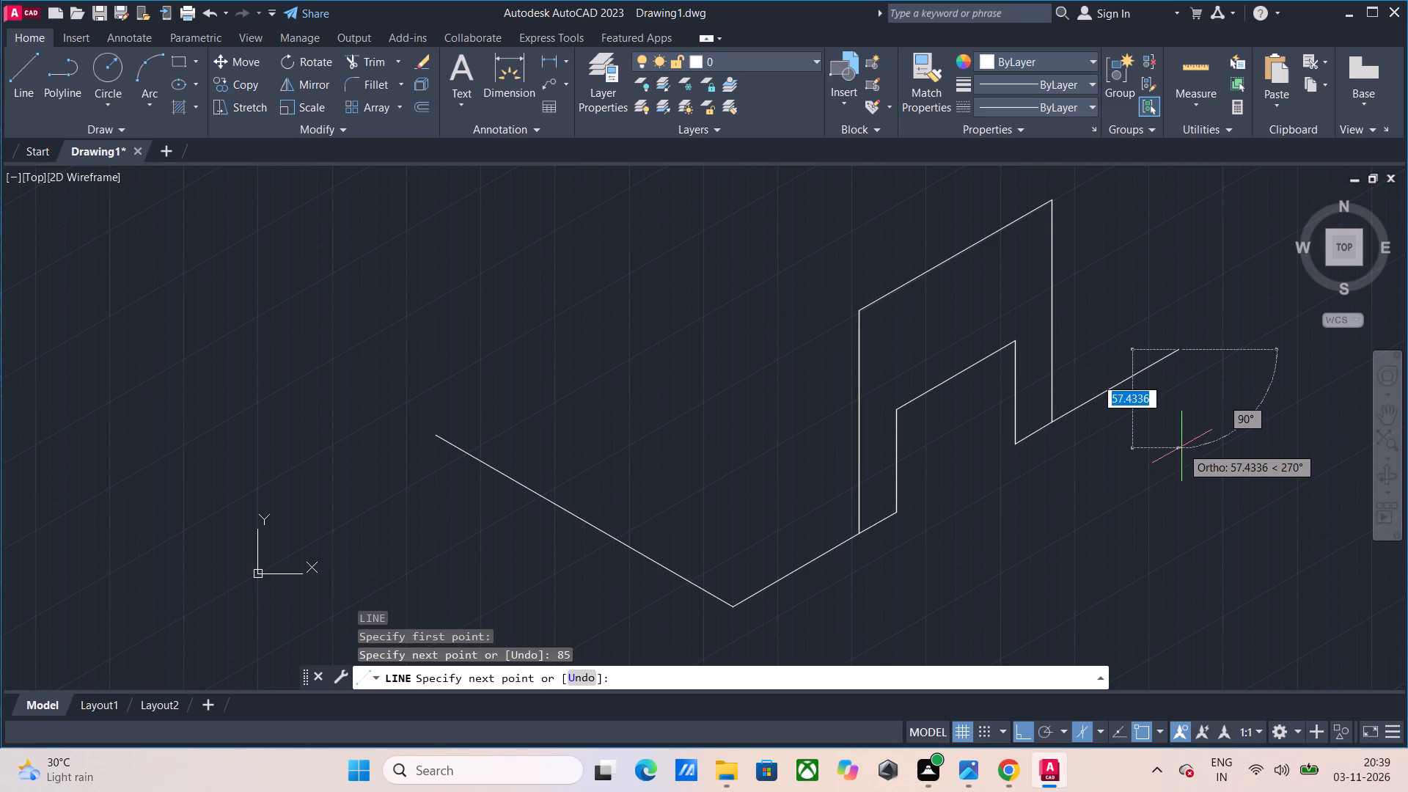
pyautogui.press('Escape')
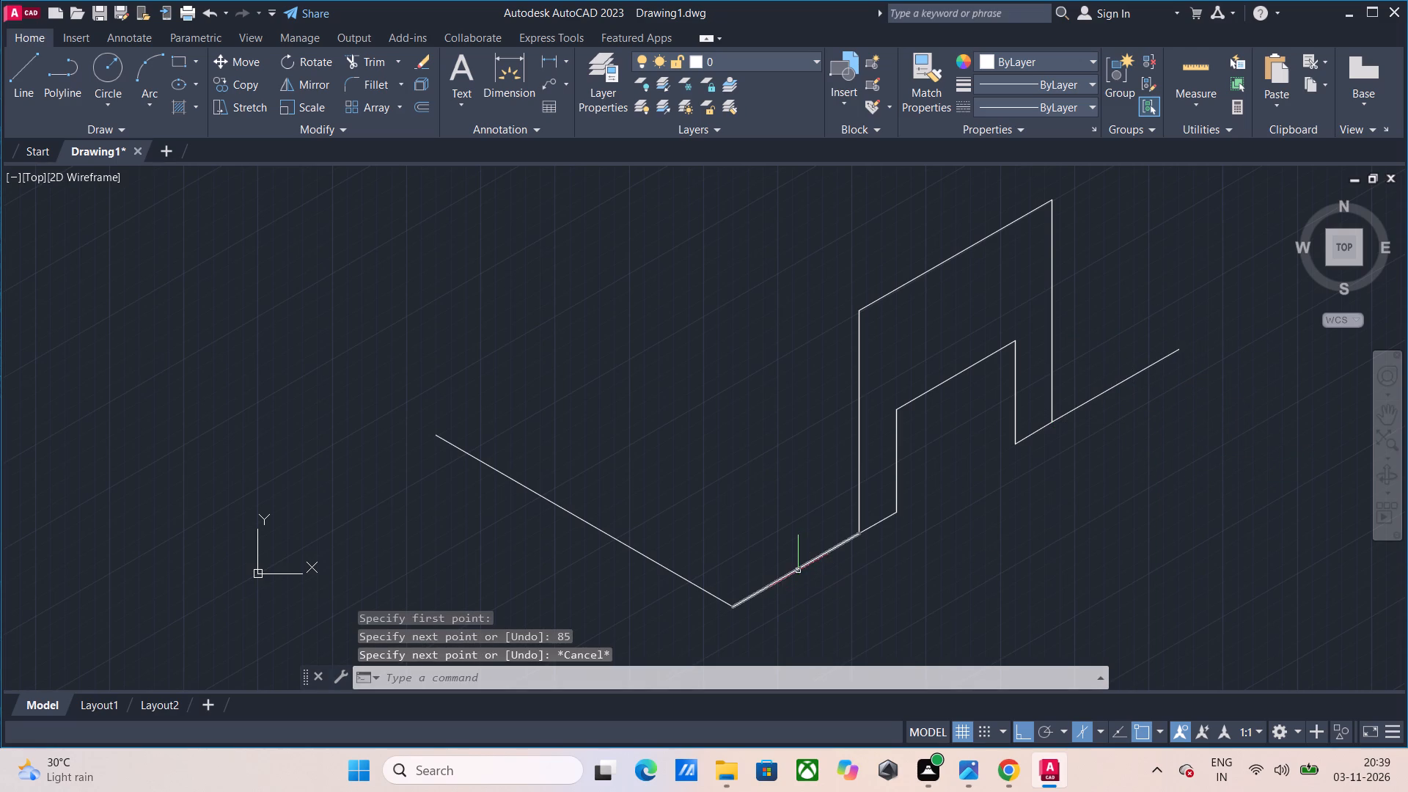
# Replace the base segment between the front corner and the doorway's near foot with an 85-long line along 210° from that foot.
pyautogui.click(798, 571)
pyautogui.press('Delete')
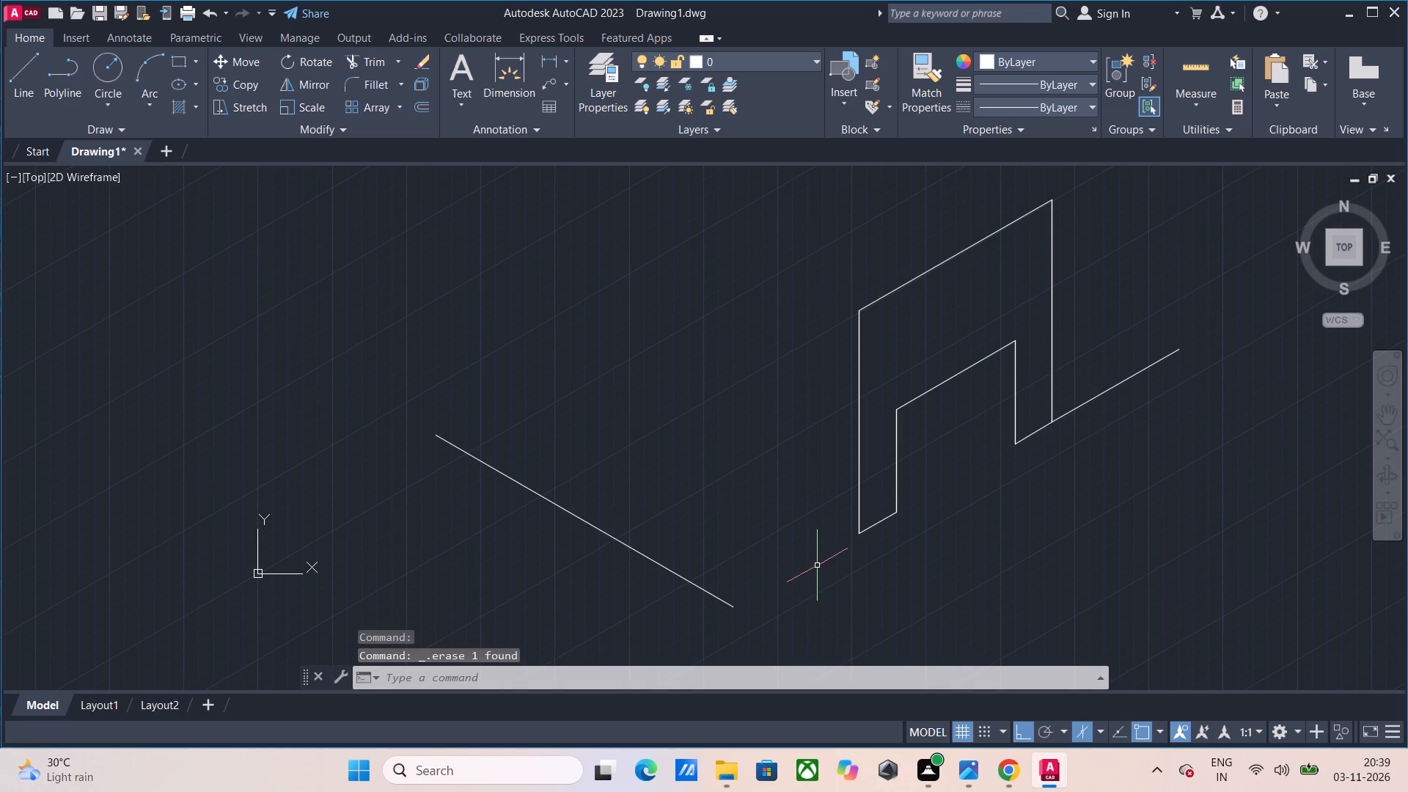
pyautogui.click(7, 81)
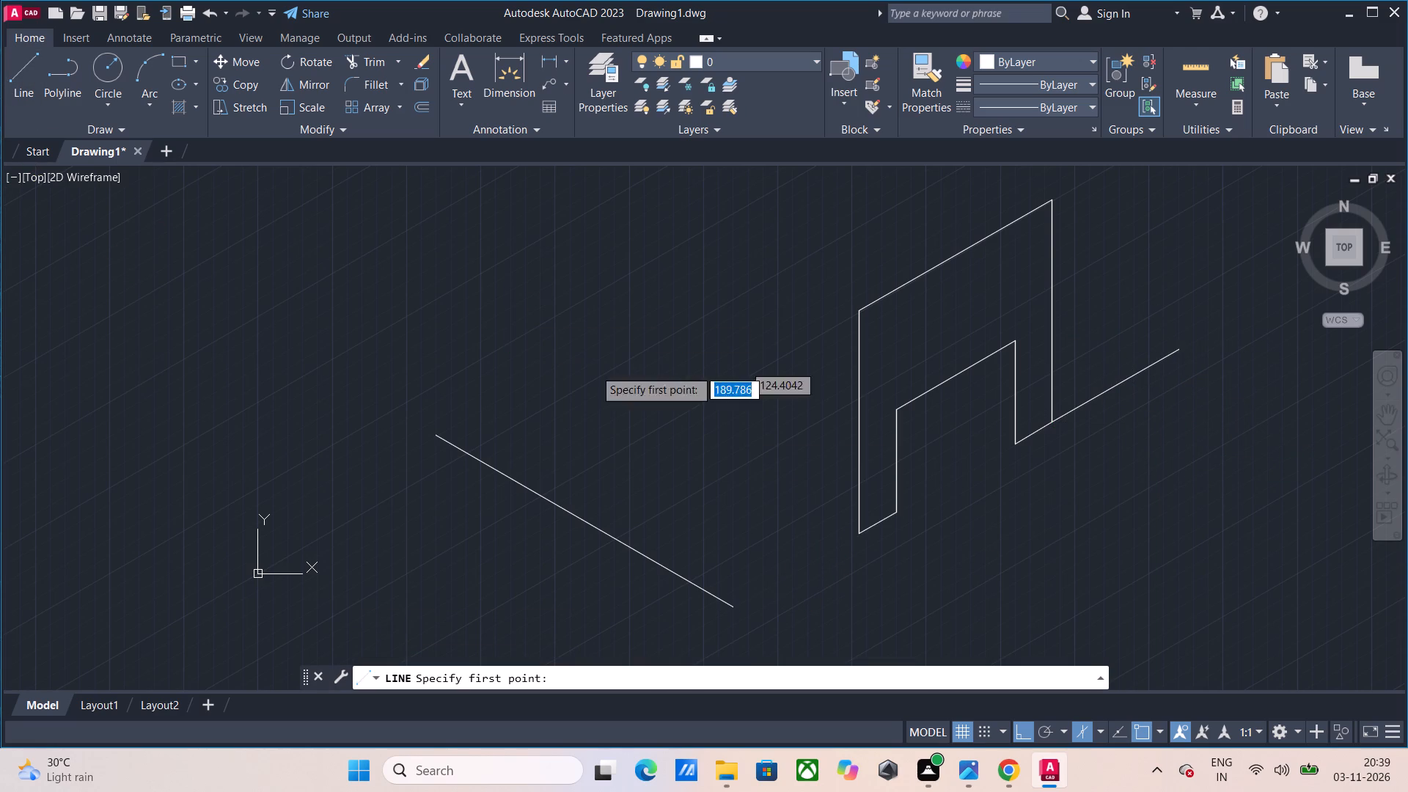
pyautogui.click(859, 535)
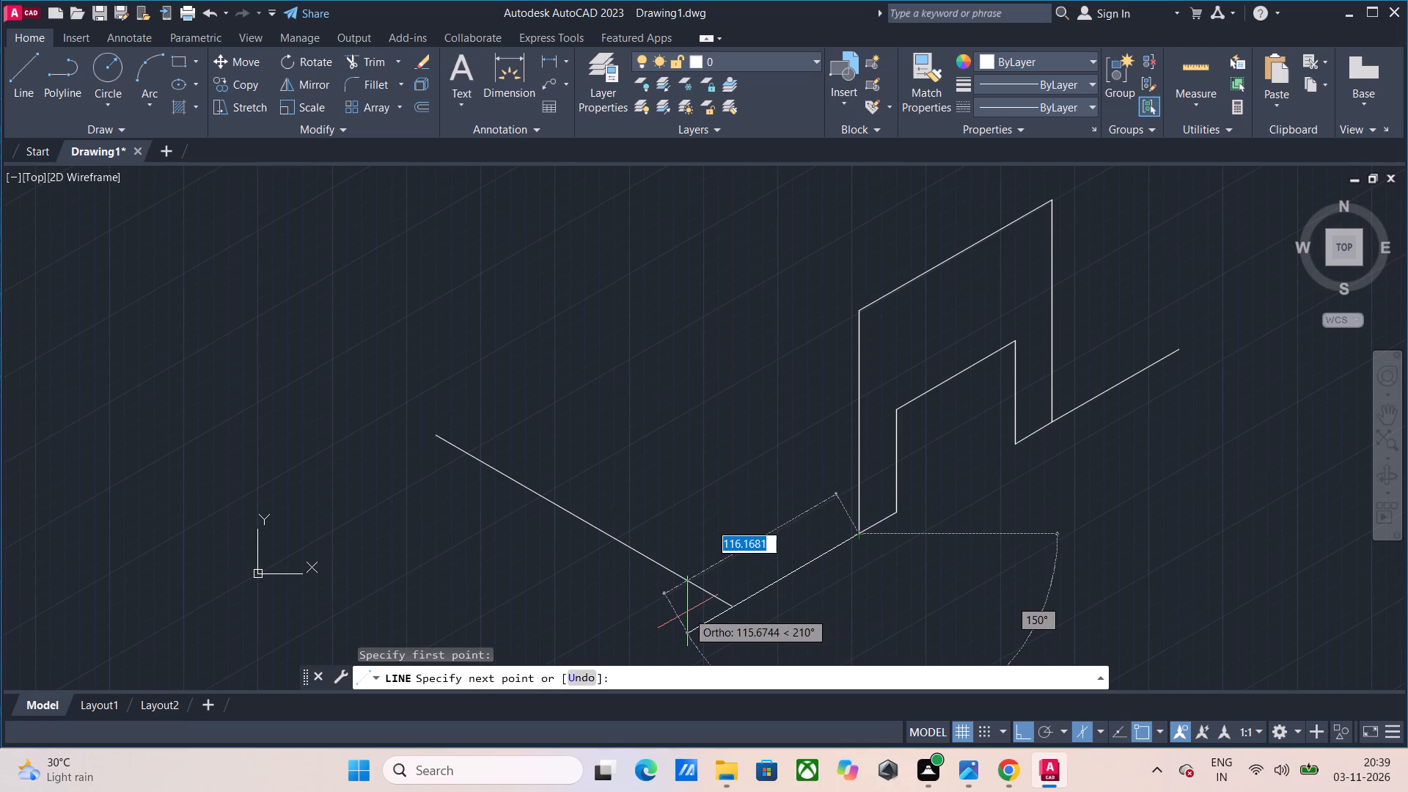
pyautogui.write('85')
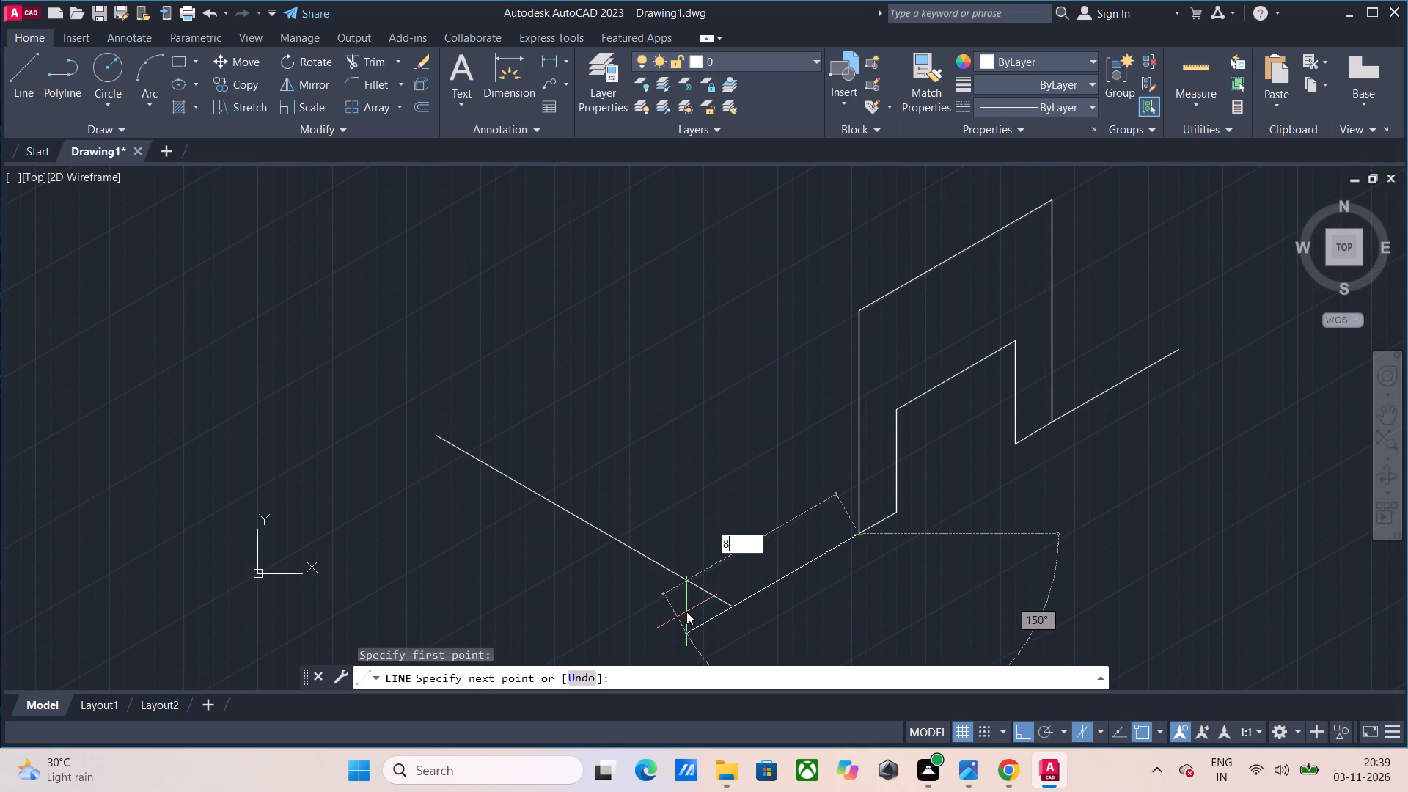
pyautogui.press('Return')
pyautogui.scroll(3, 750, 568)
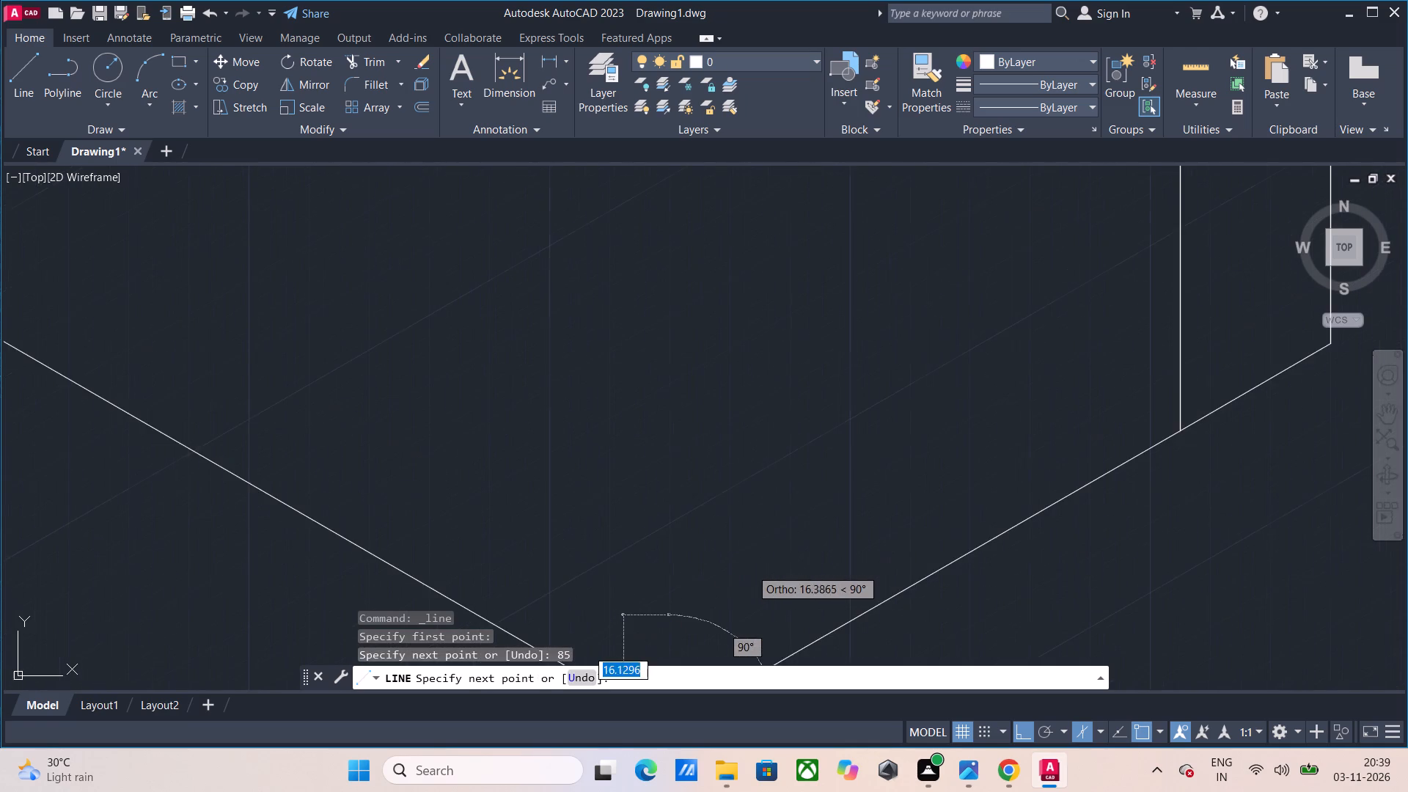
pyautogui.scroll(-2, 750, 568)
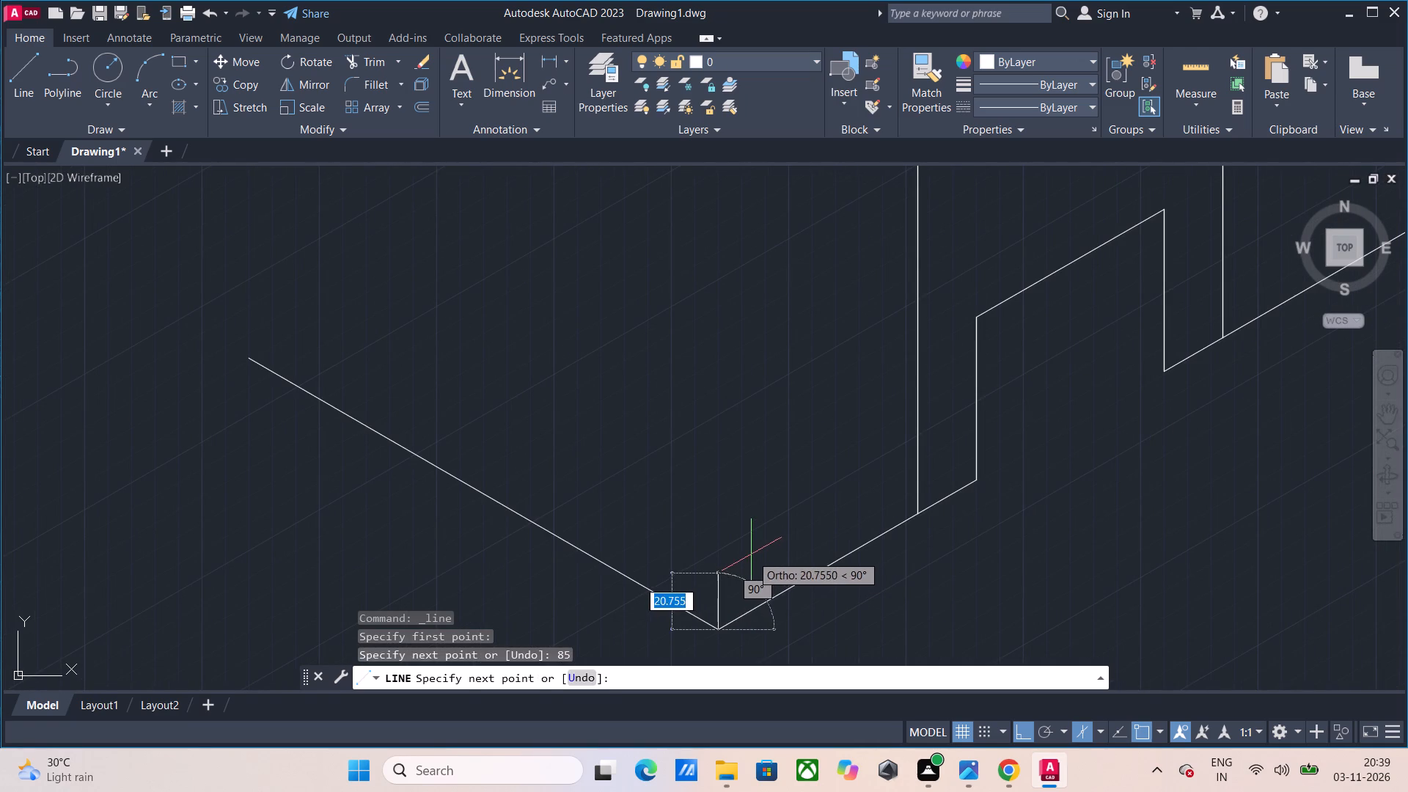
pyautogui.press('Escape')
# From the back end of the 200 base edge, draw a line 220 straight up and 300 along 30°.
pyautogui.scroll(-2, 752, 554)
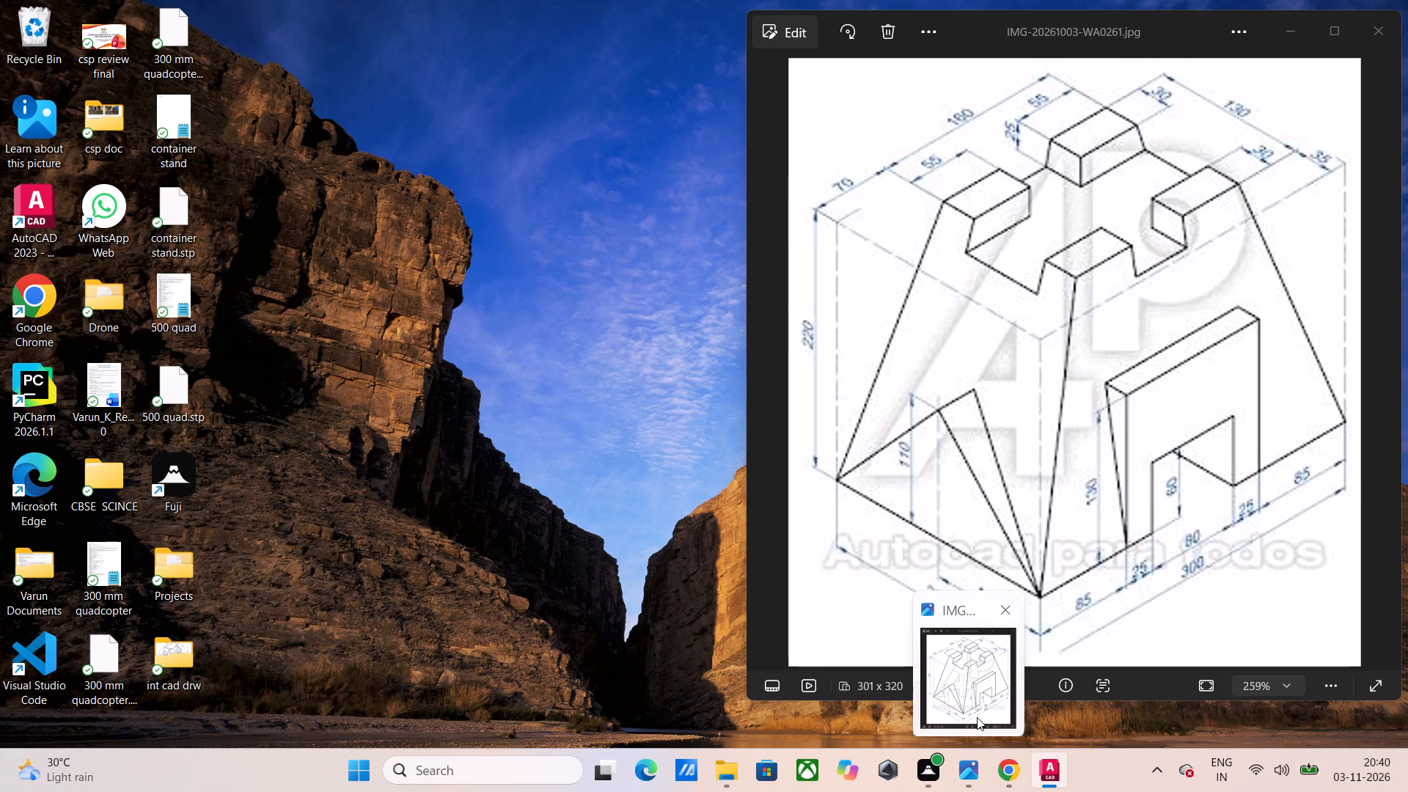
pyautogui.click(18, 90)
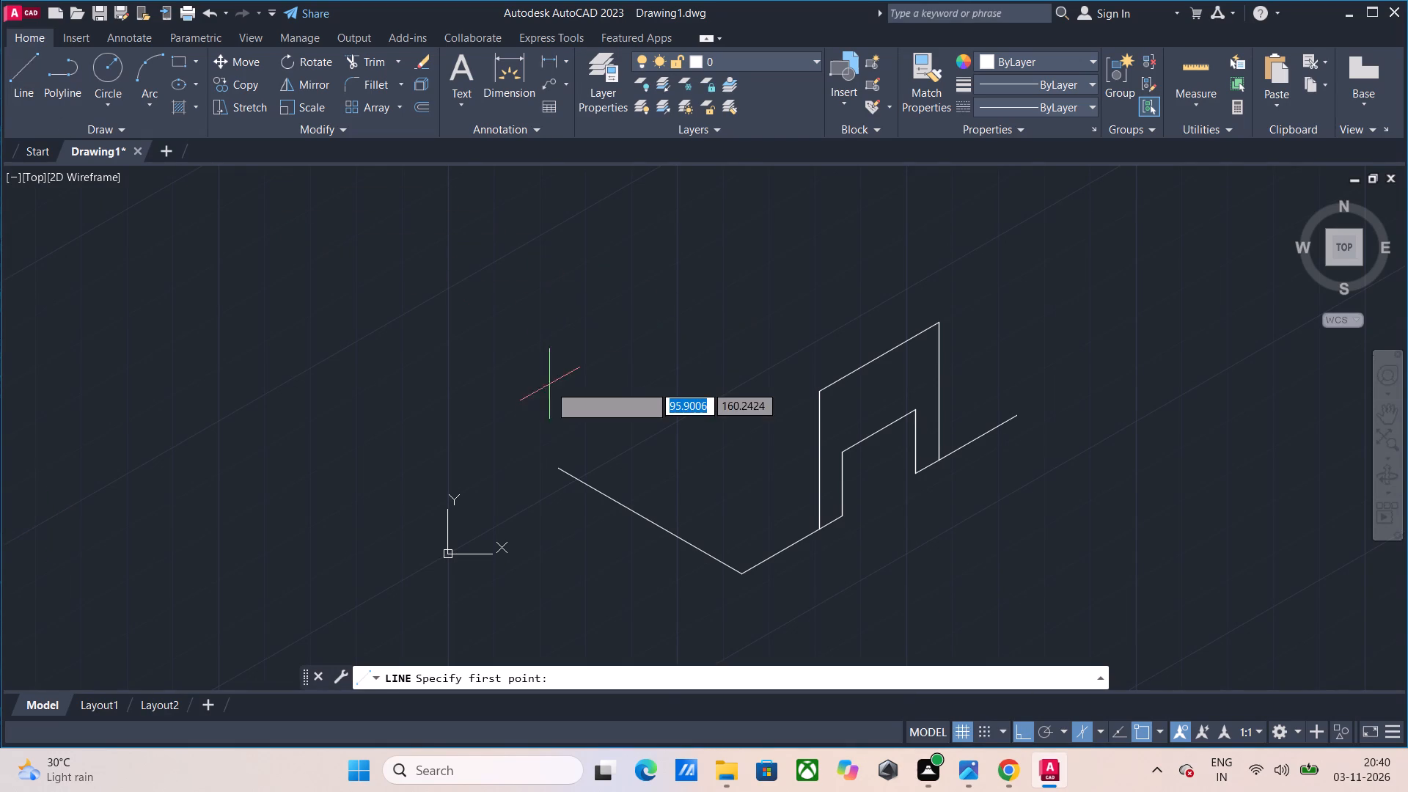
pyautogui.click(555, 466)
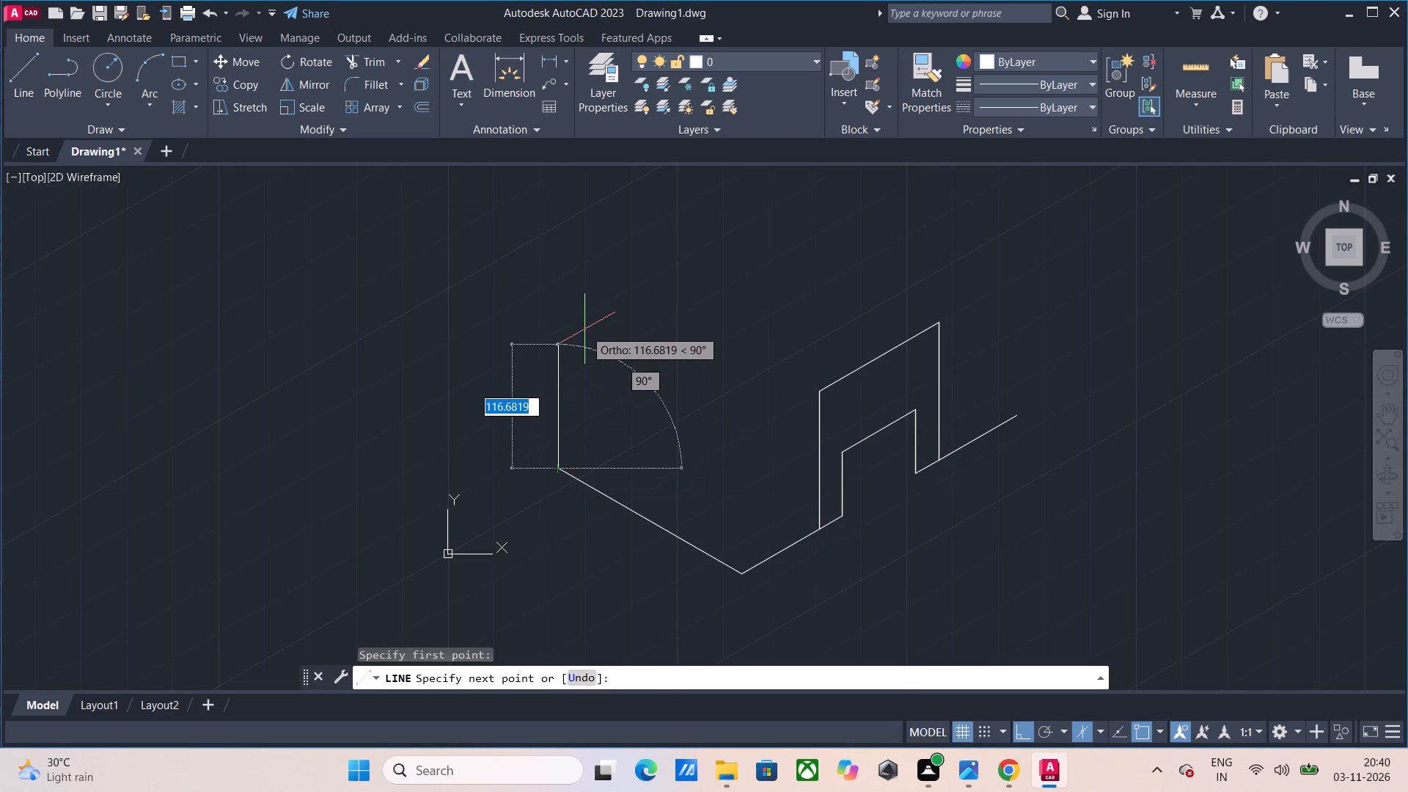
pyautogui.write('220')
pyautogui.press('Return')
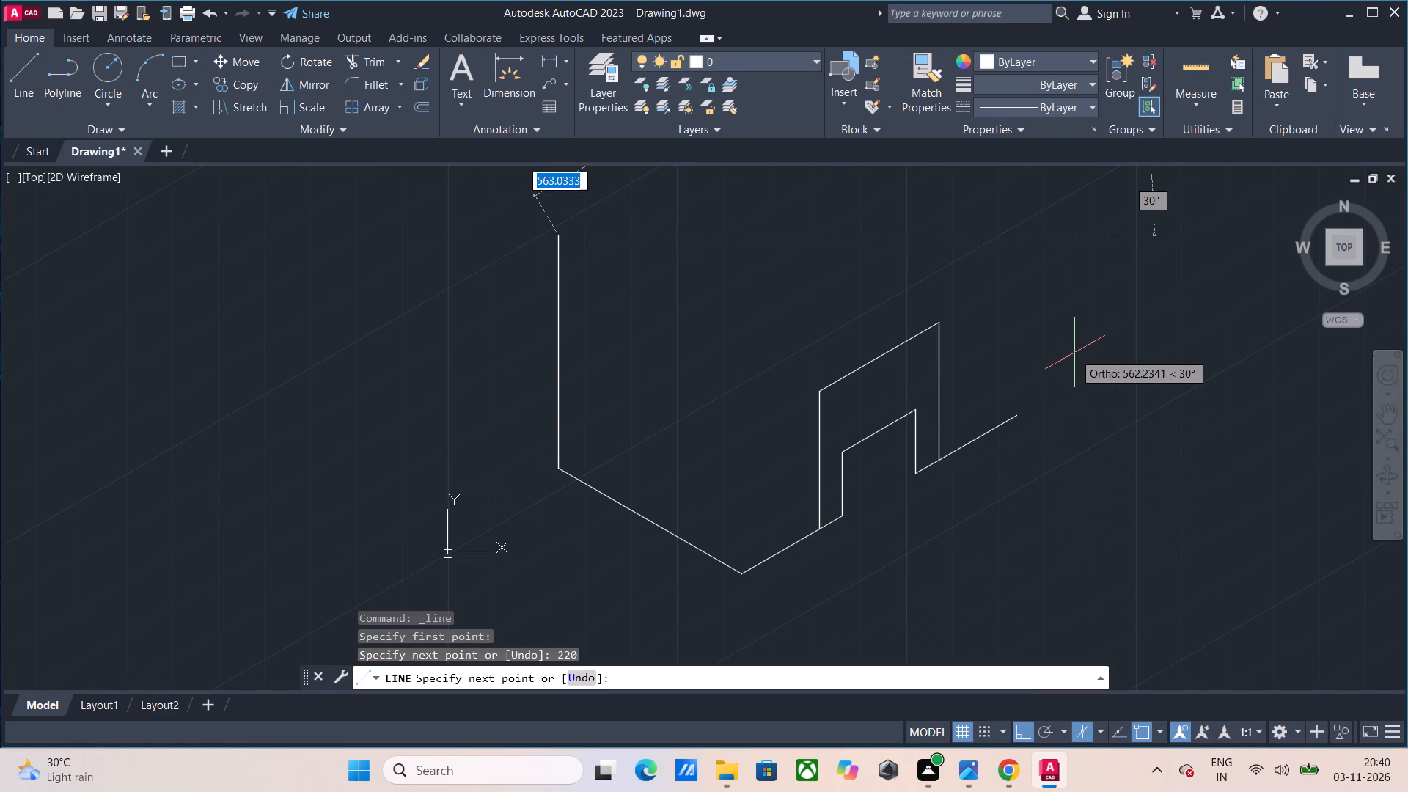
pyautogui.write('300')
pyautogui.press('Return')
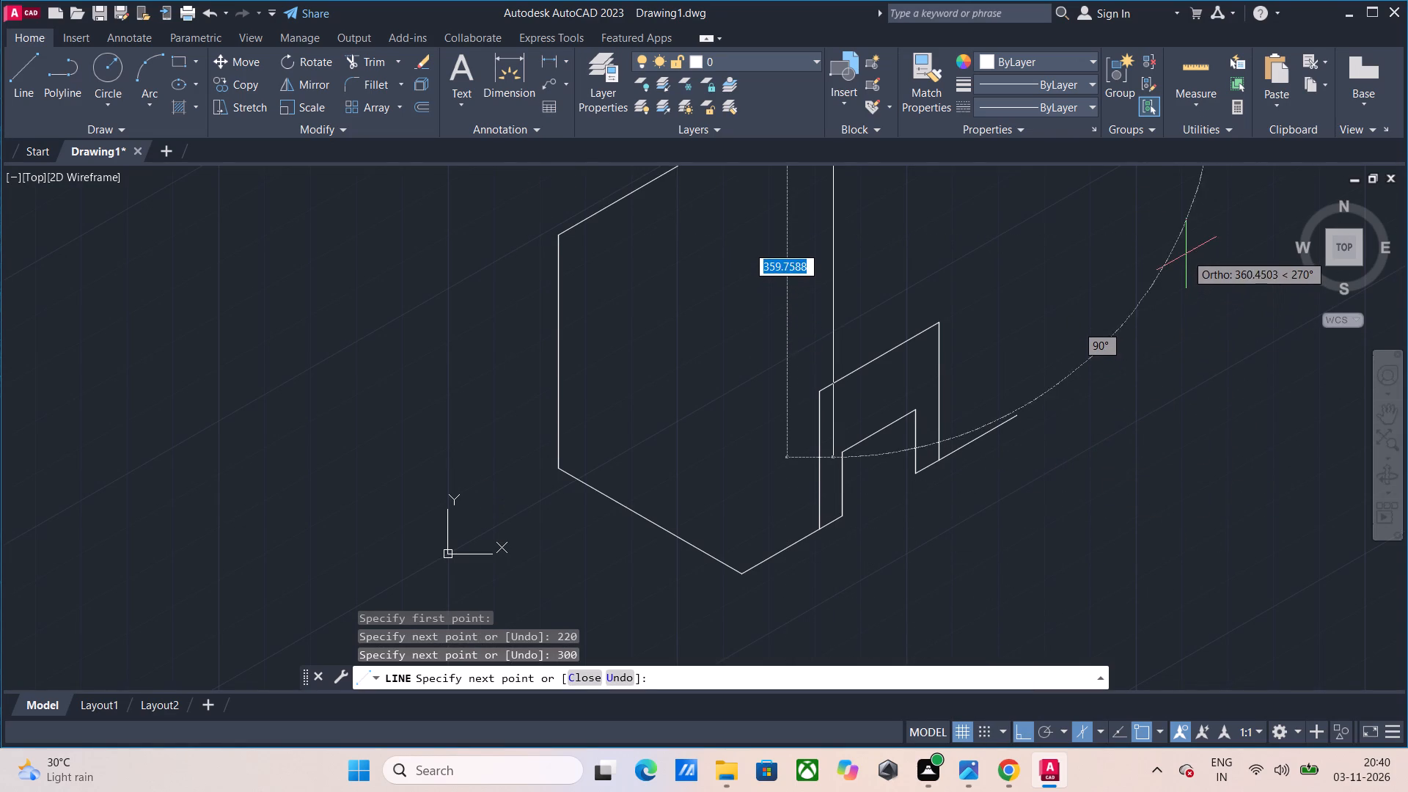
# Continue the line 200 along 330° on the left isoplane, and drop it to the far end of the doorway base.
pyautogui.scroll(-2, 1186, 253)
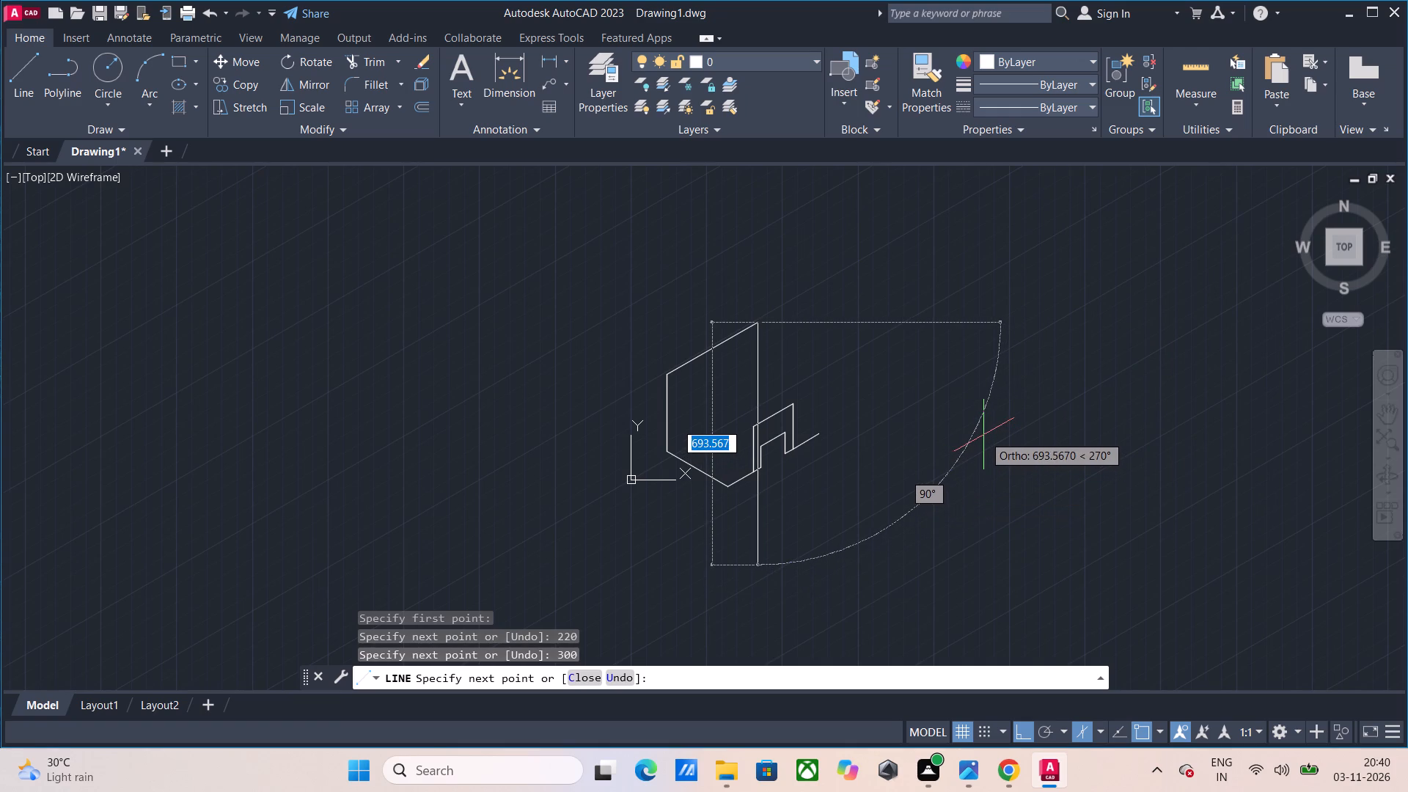
pyautogui.press('F5')
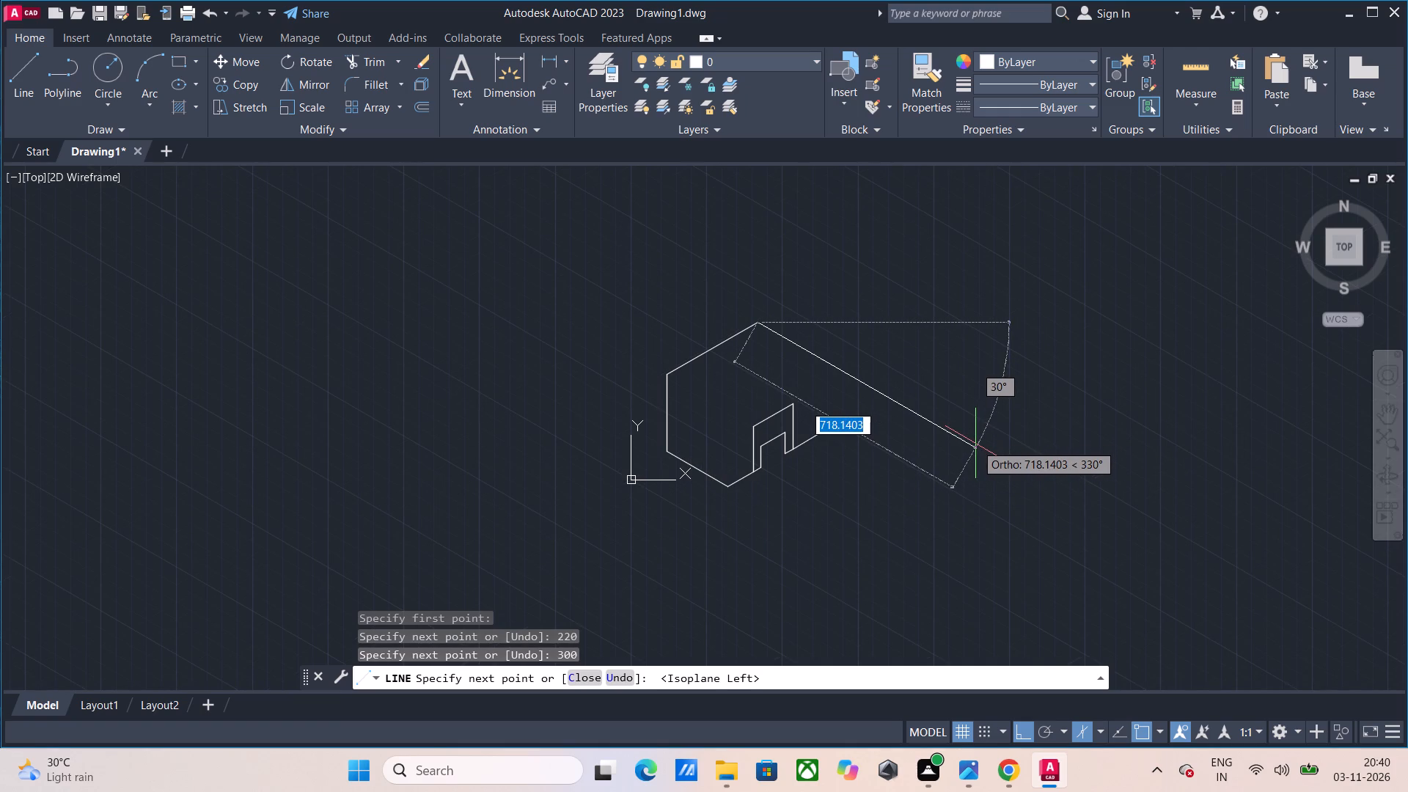
pyautogui.write('200')
pyautogui.press('Return')
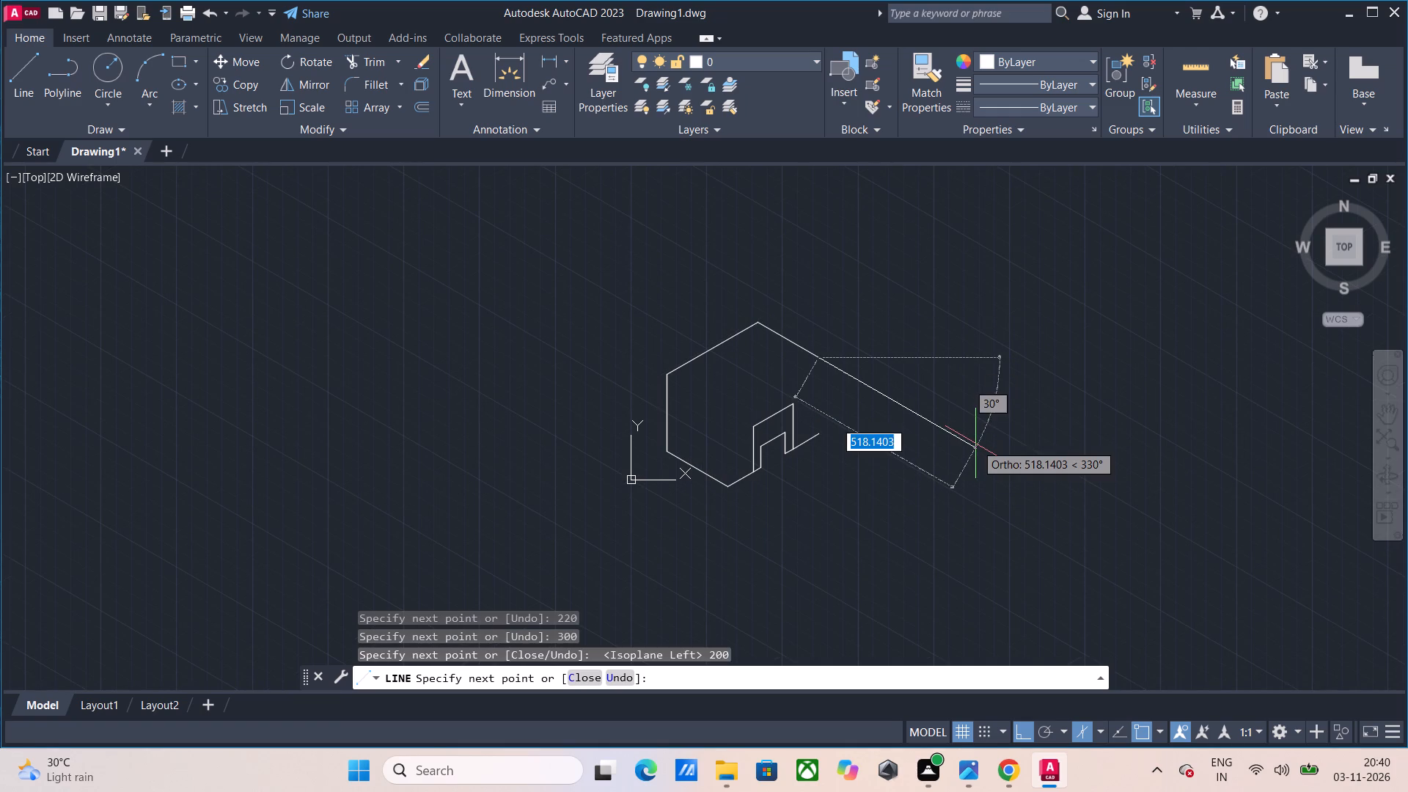
pyautogui.click(818, 439)
pyautogui.press('Escape')
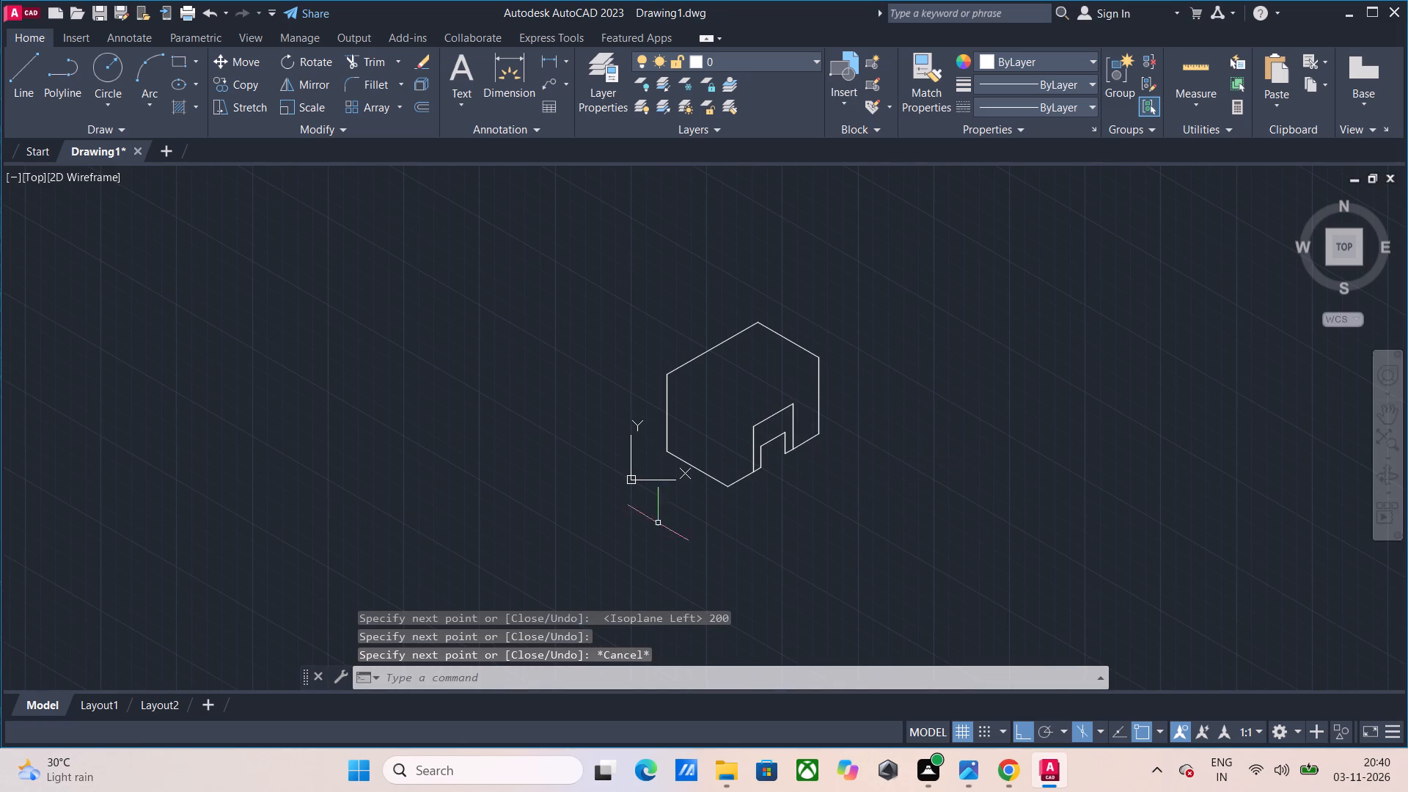
# Draw a 220 vertical edge up from the front bottom corner and join it to the top of the far vertical edge.
pyautogui.press('Return')
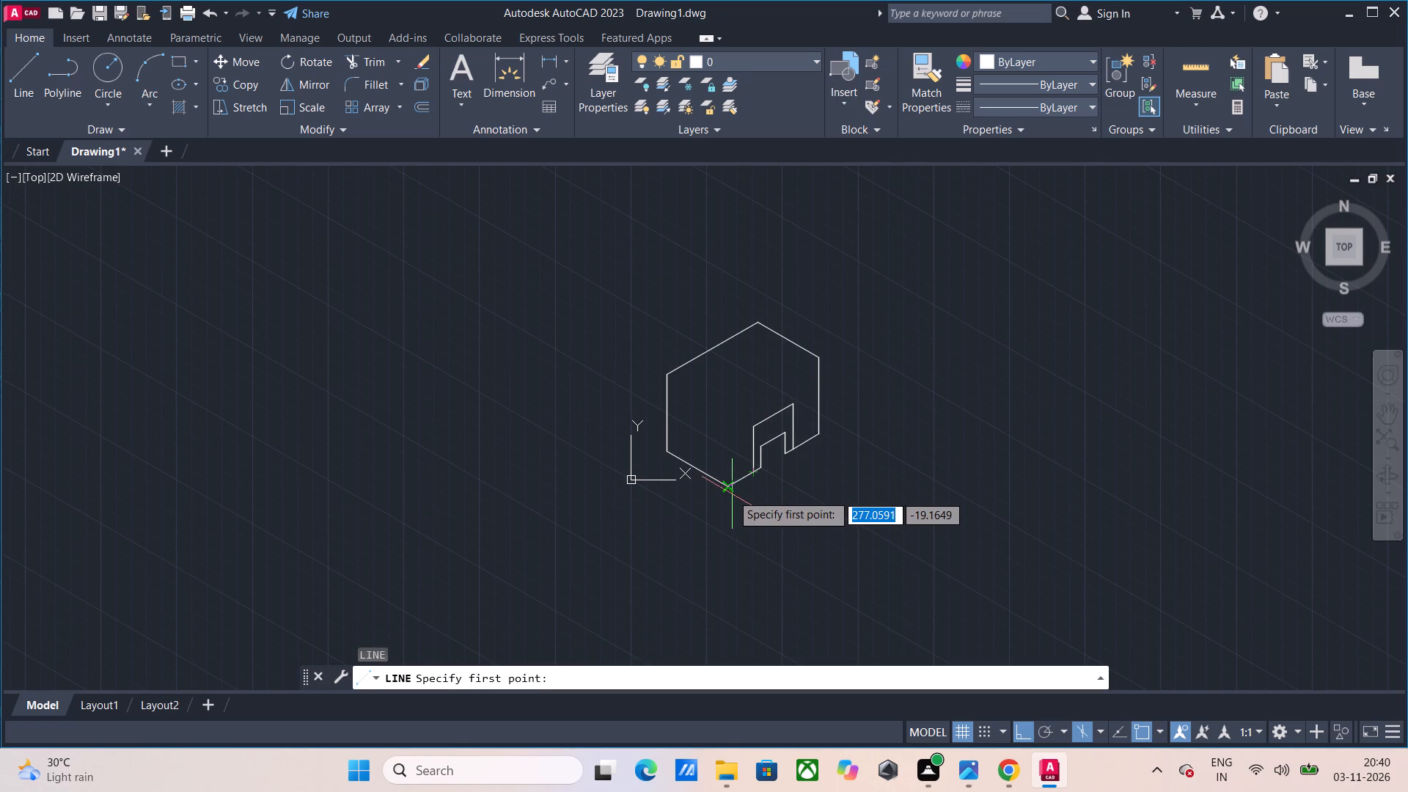
pyautogui.click(729, 490)
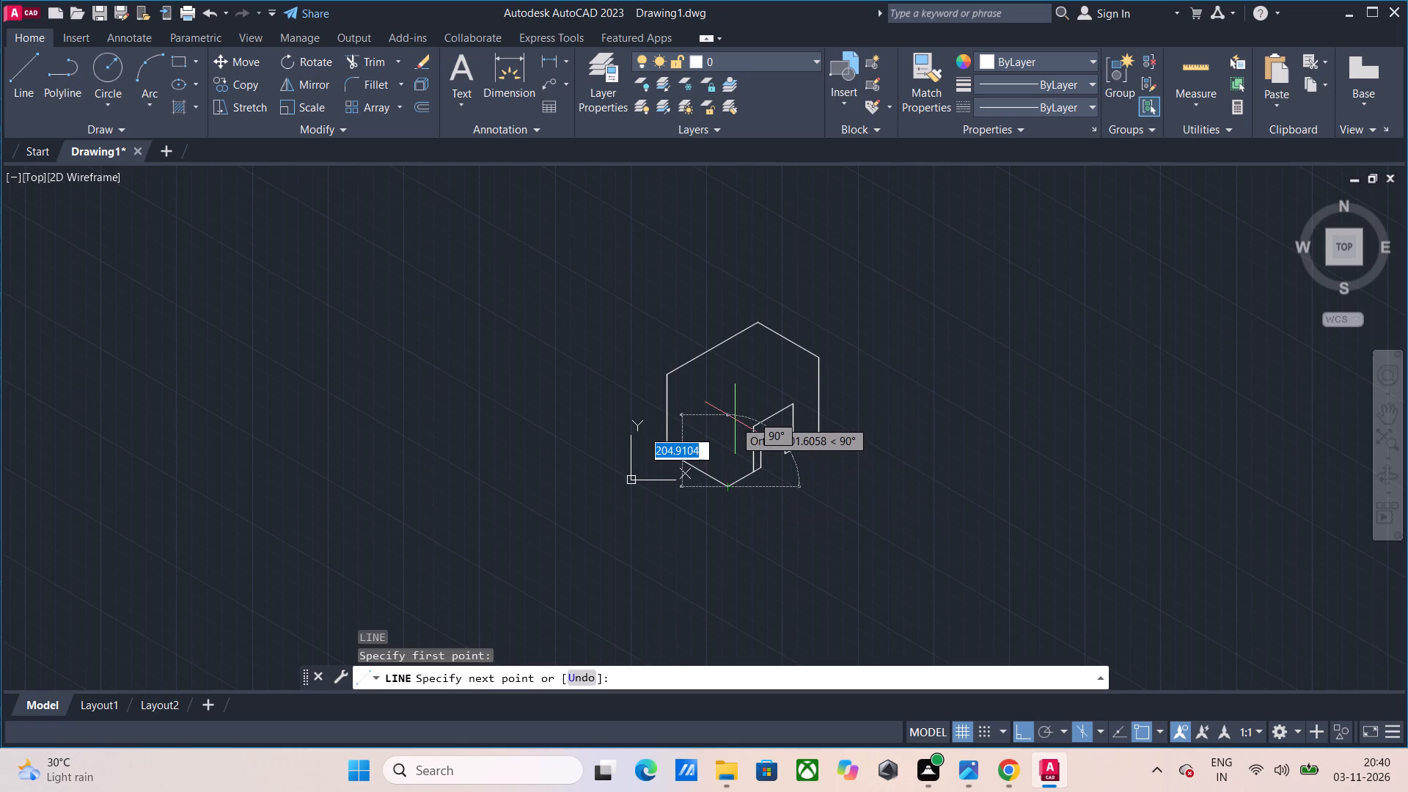
pyautogui.write('220')
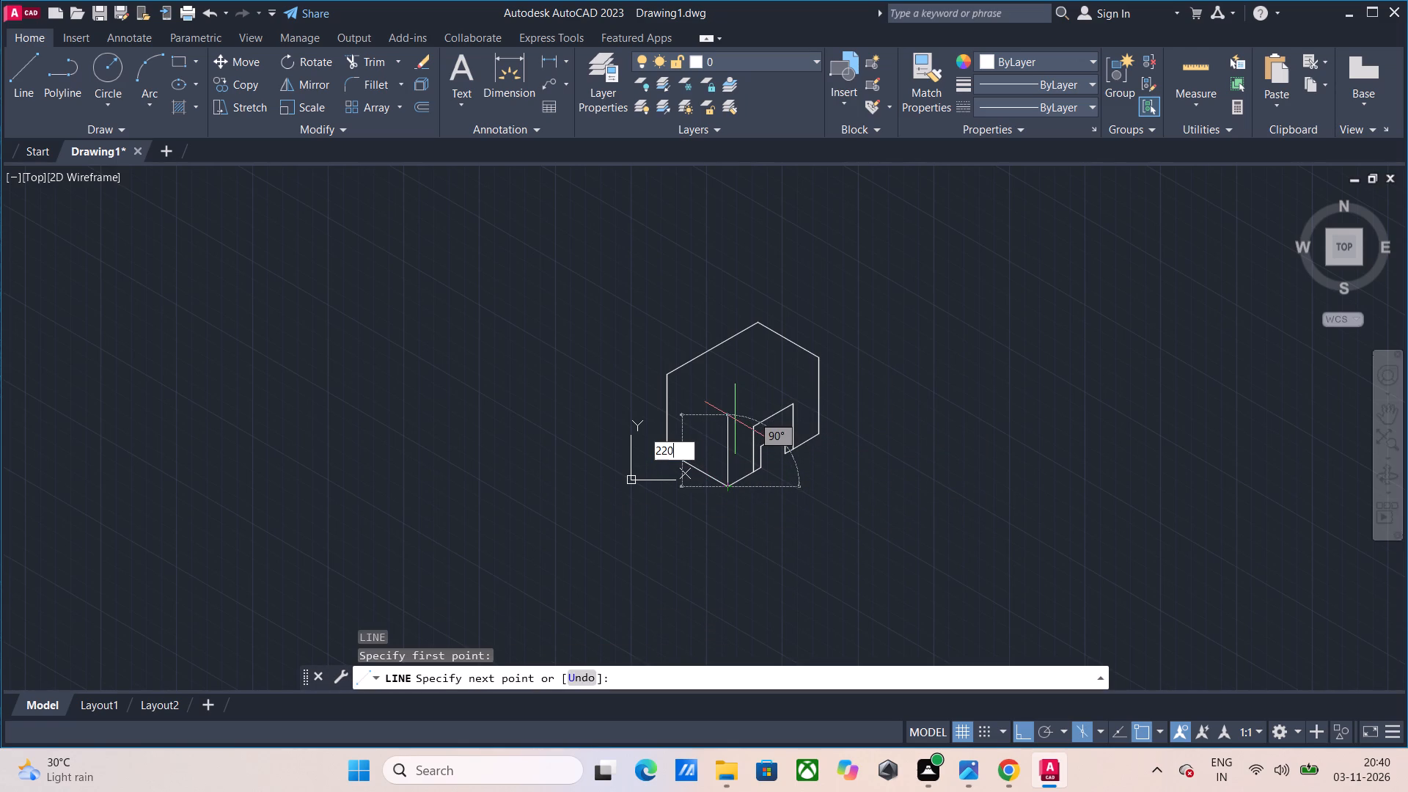
pyautogui.press('Return')
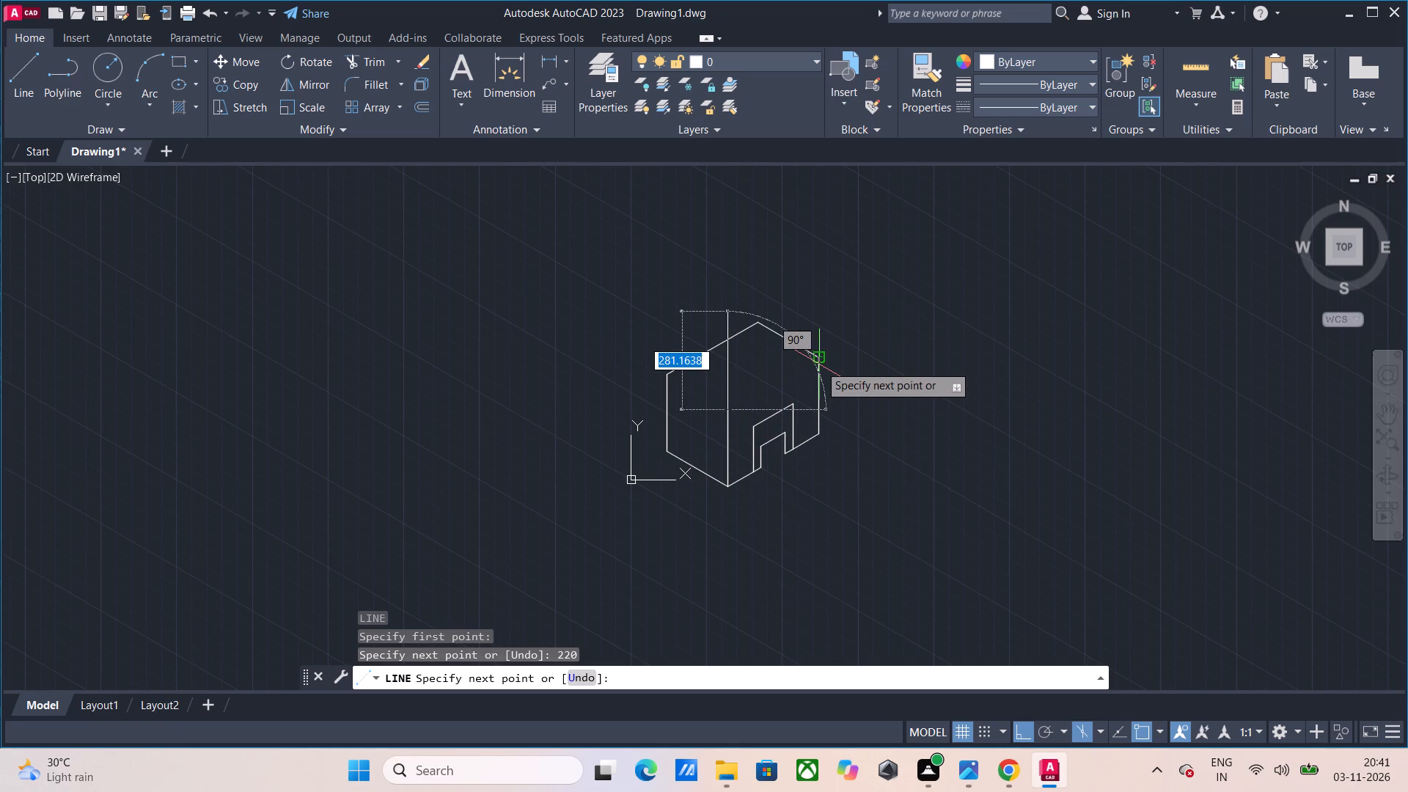
pyautogui.scroll(3, 820, 361)
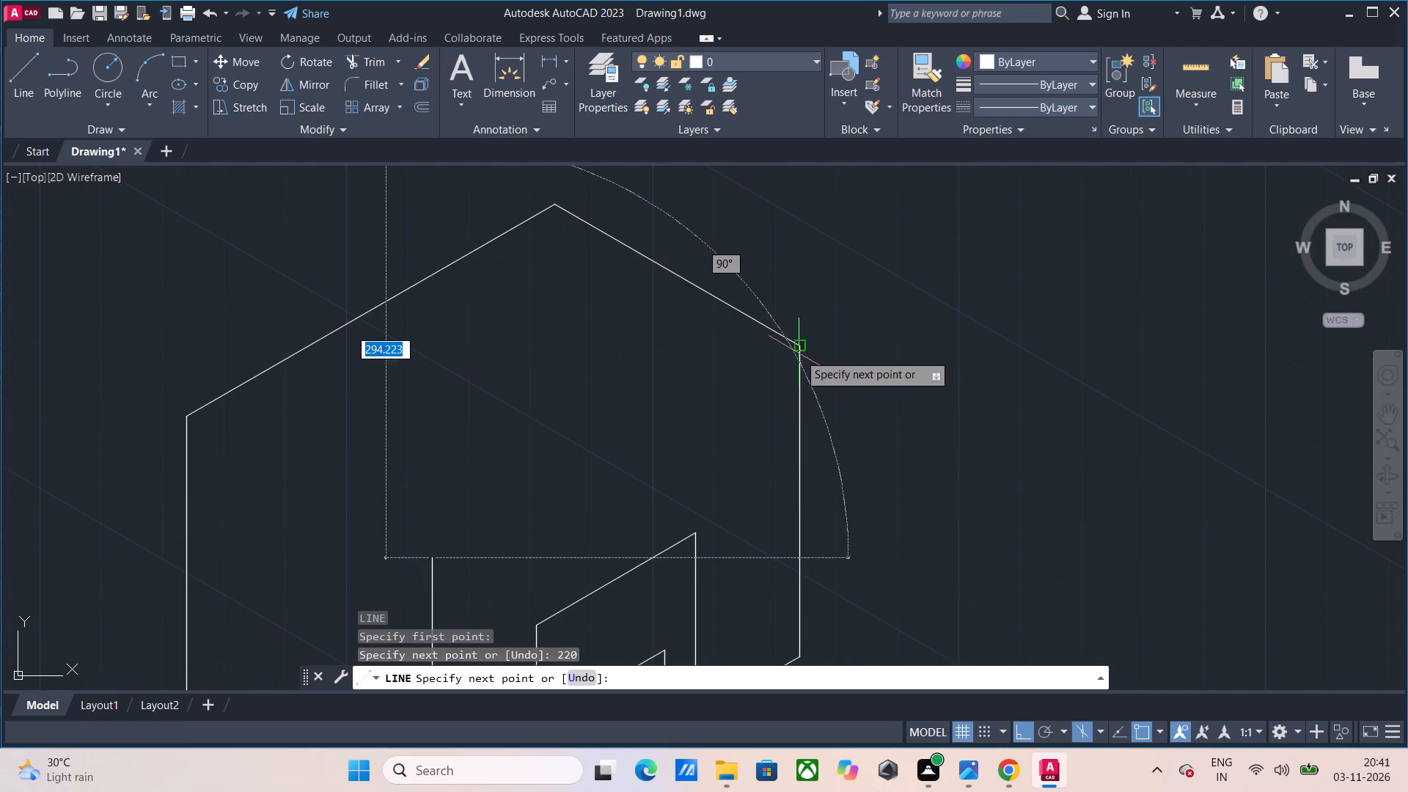
pyautogui.click(799, 347)
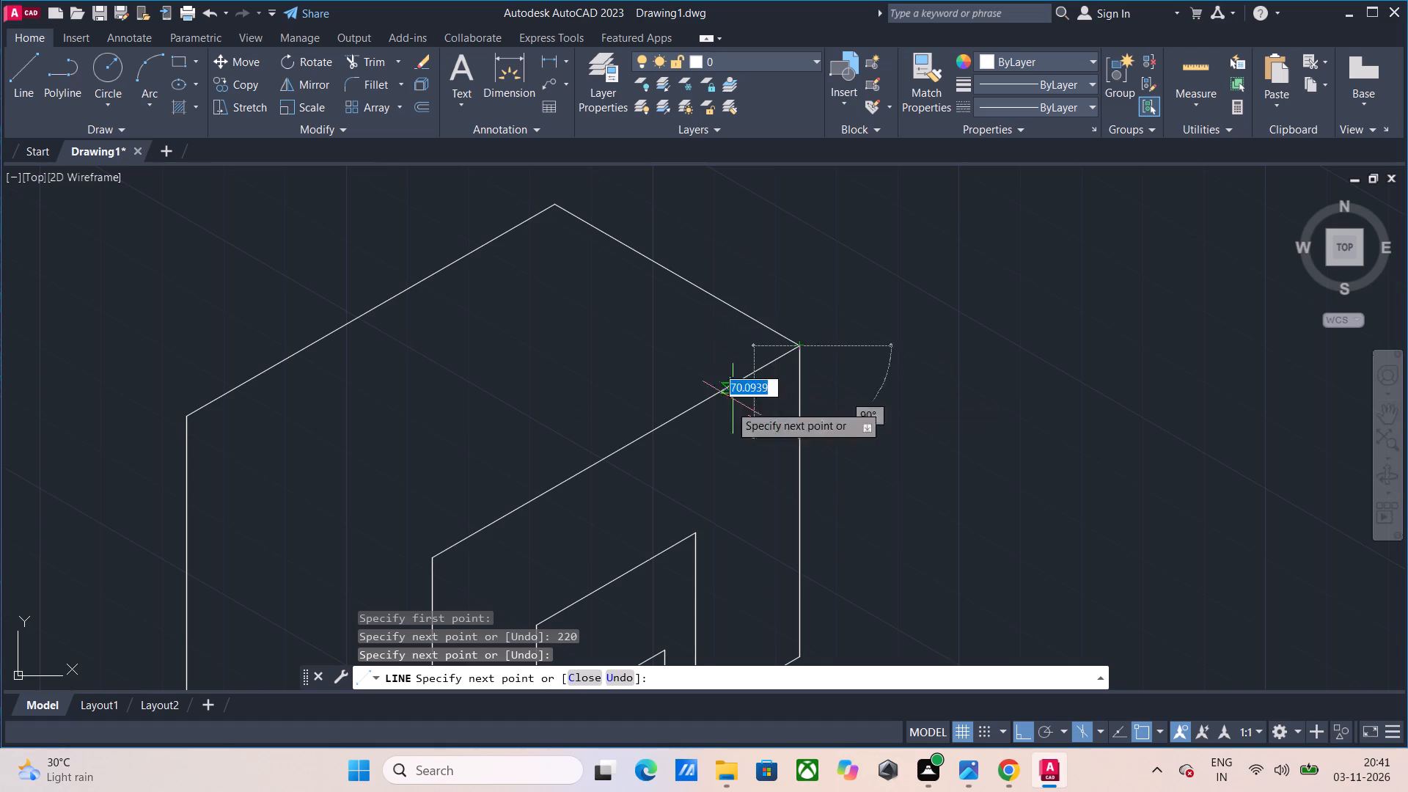
pyautogui.press('Return')
# Close the enclosing box's top face with a line from the front top corner to the top of the 220 back vertical edge.
pyautogui.press('Return')
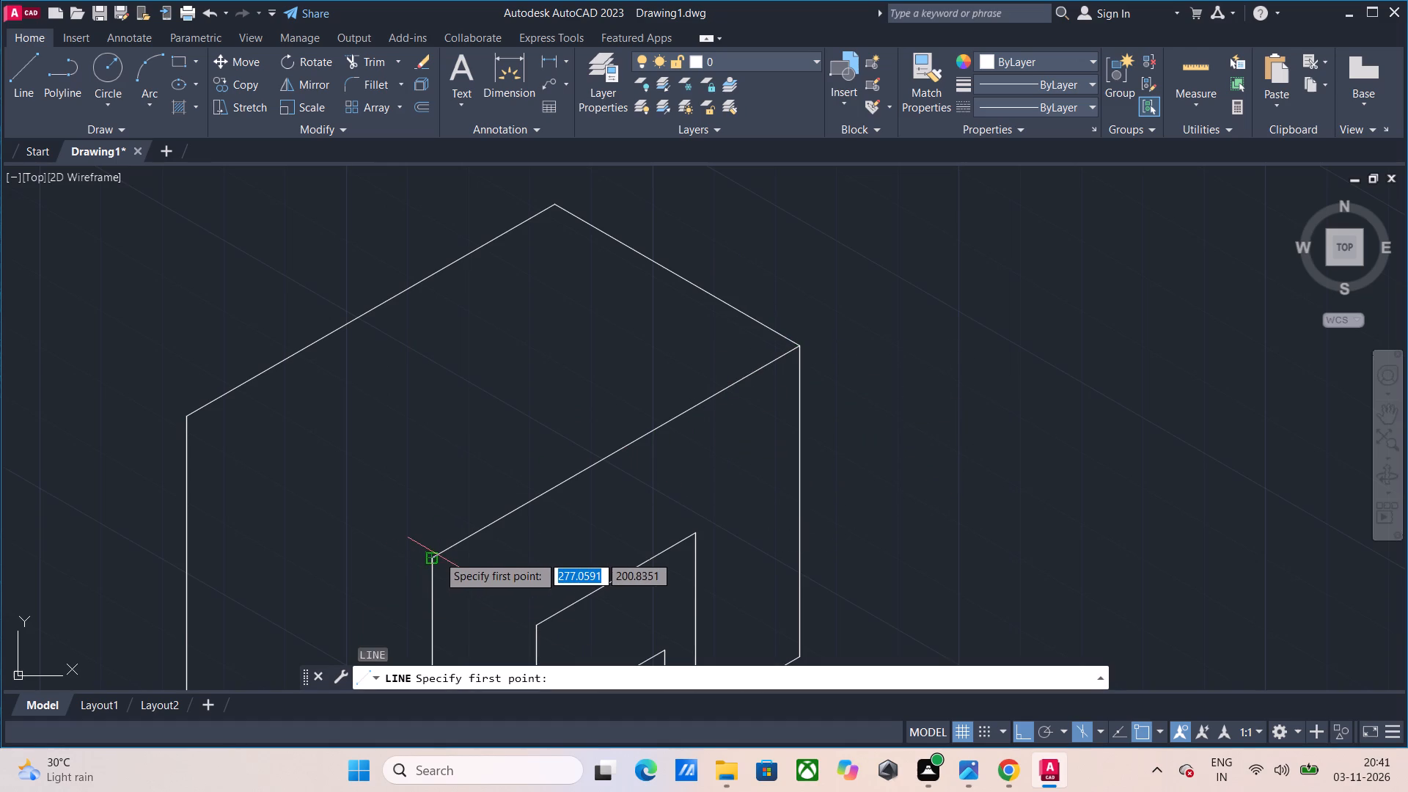
pyautogui.moveTo(430, 559); pyautogui.dragTo(420, 549)
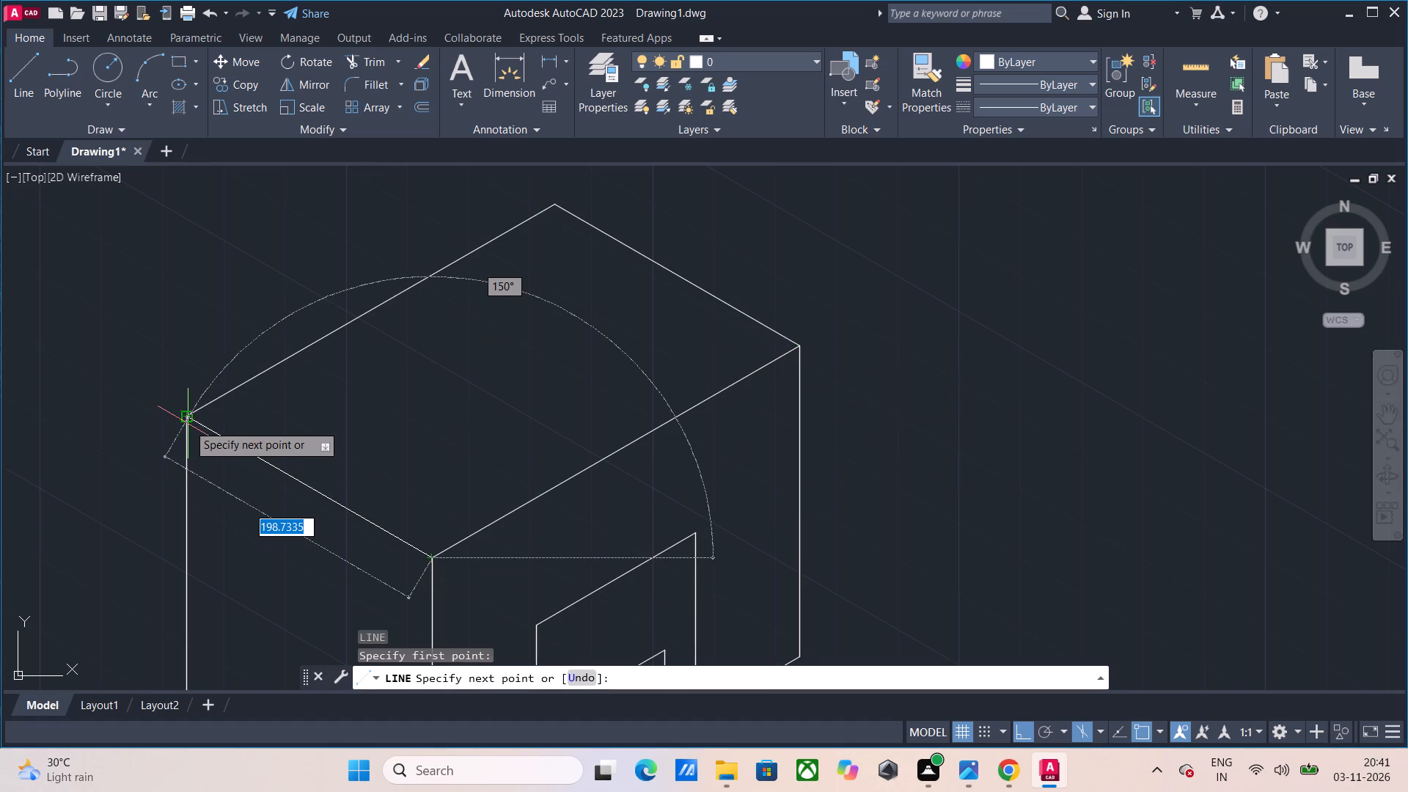
pyautogui.click(185, 413)
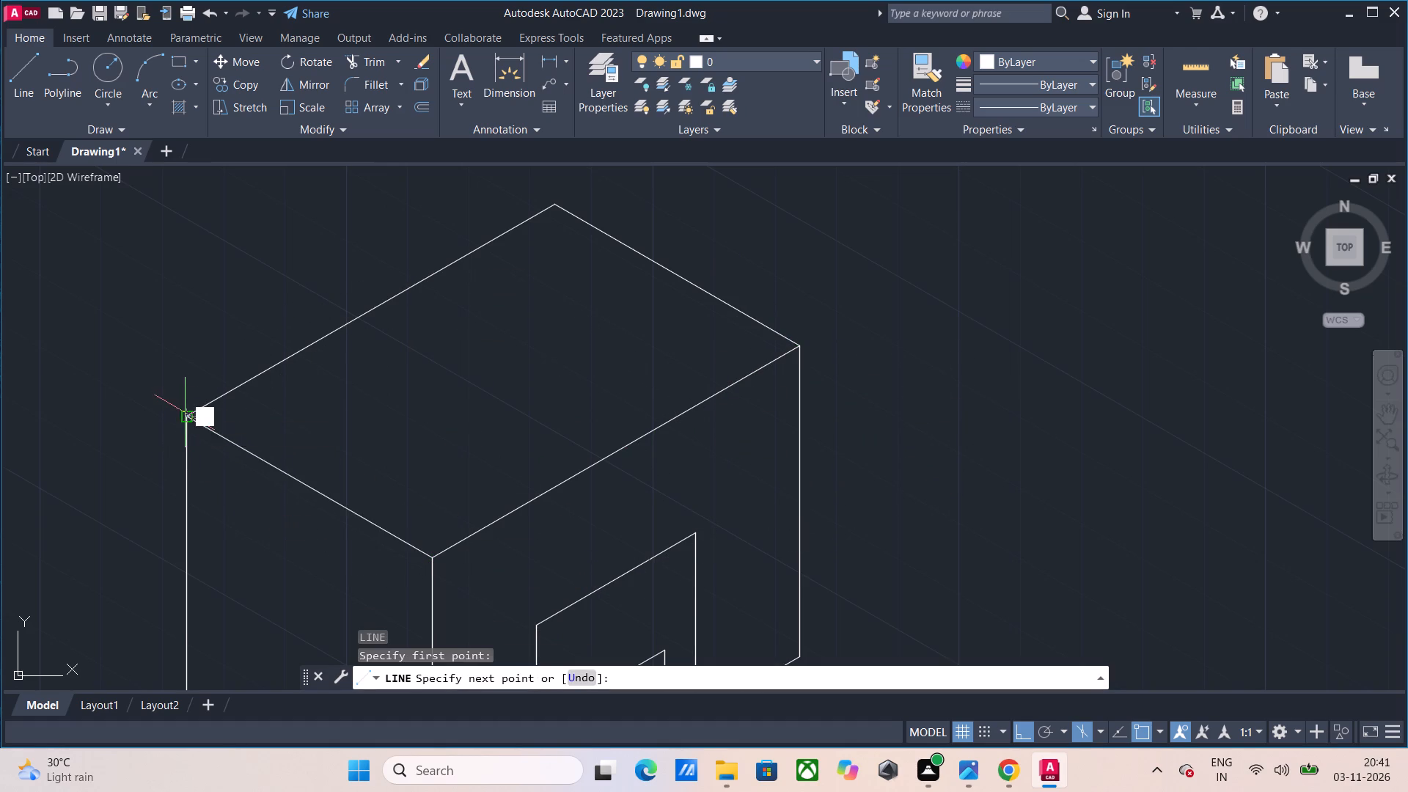
pyautogui.press('Return')
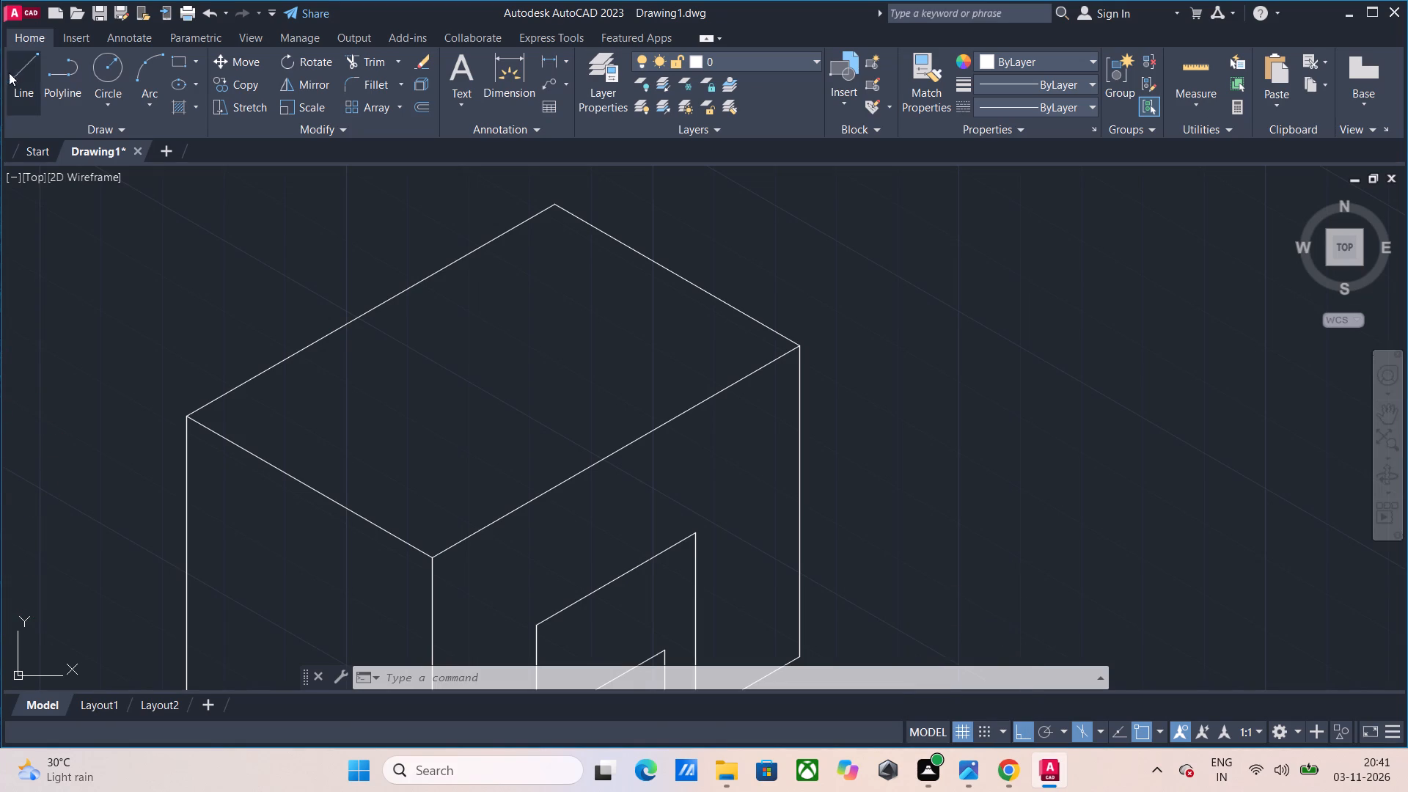
# On the top isoplane, offset into the top face from that back vertical edge's top corner with lines 70 along 30° and 35 along 330°.
pyautogui.click(15, 71)
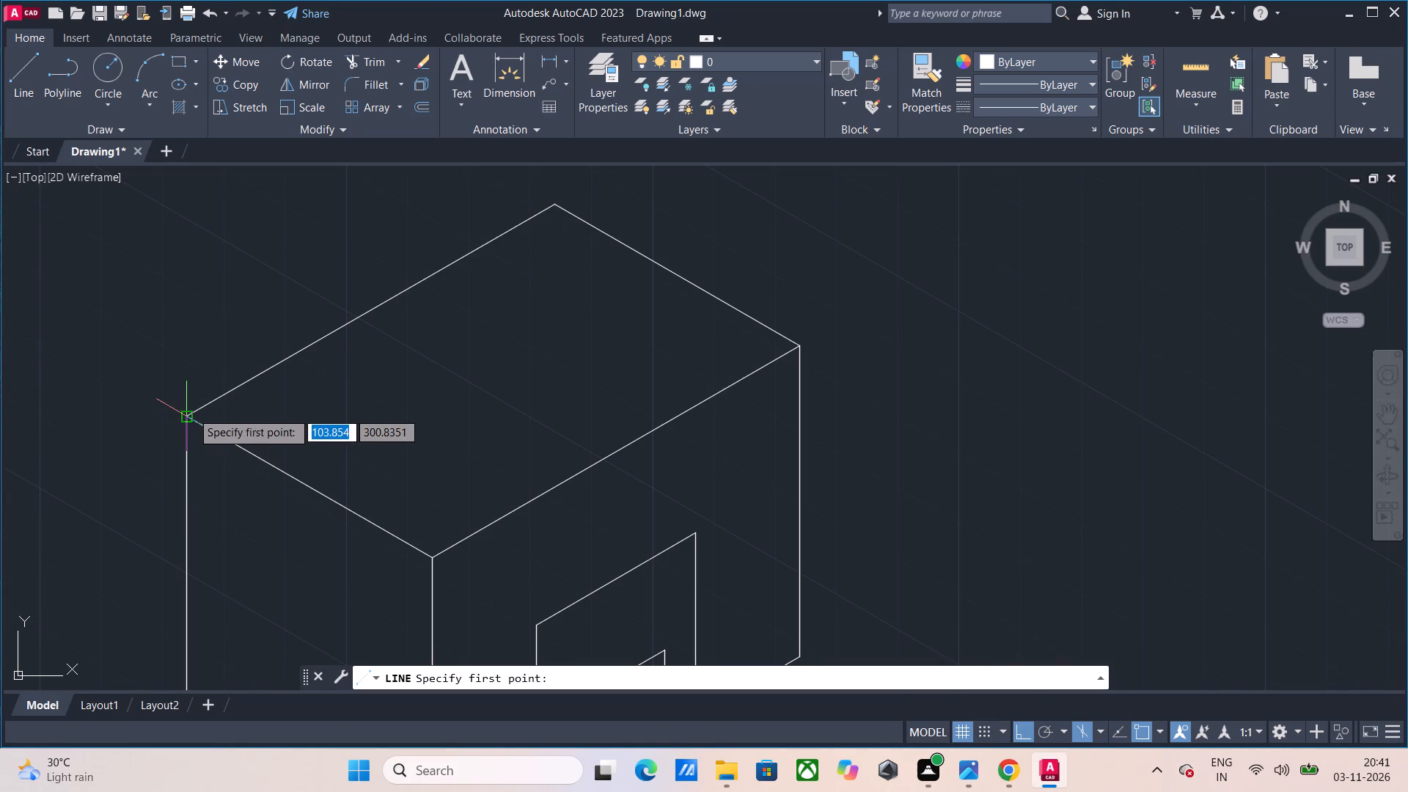
pyautogui.click(191, 411)
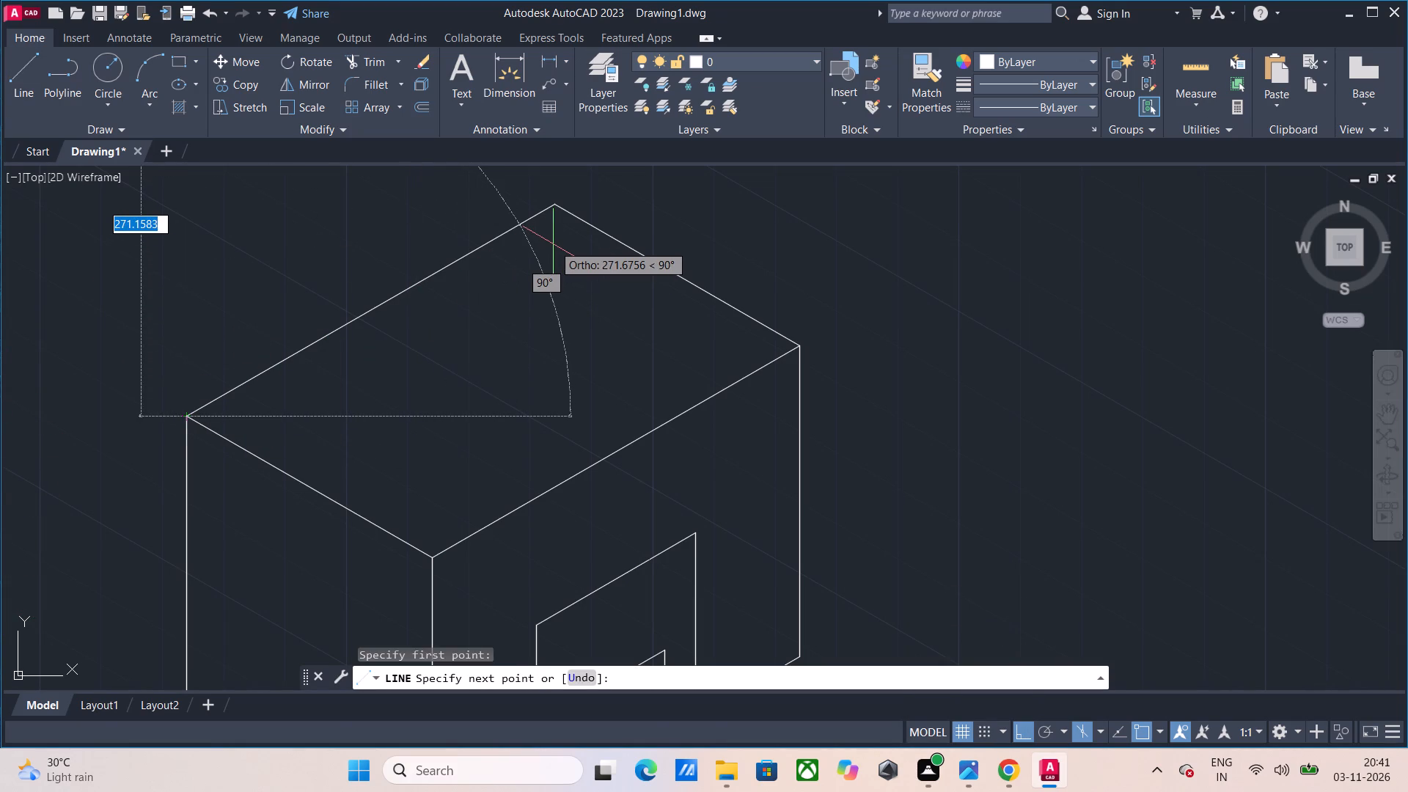
pyautogui.press('F5')
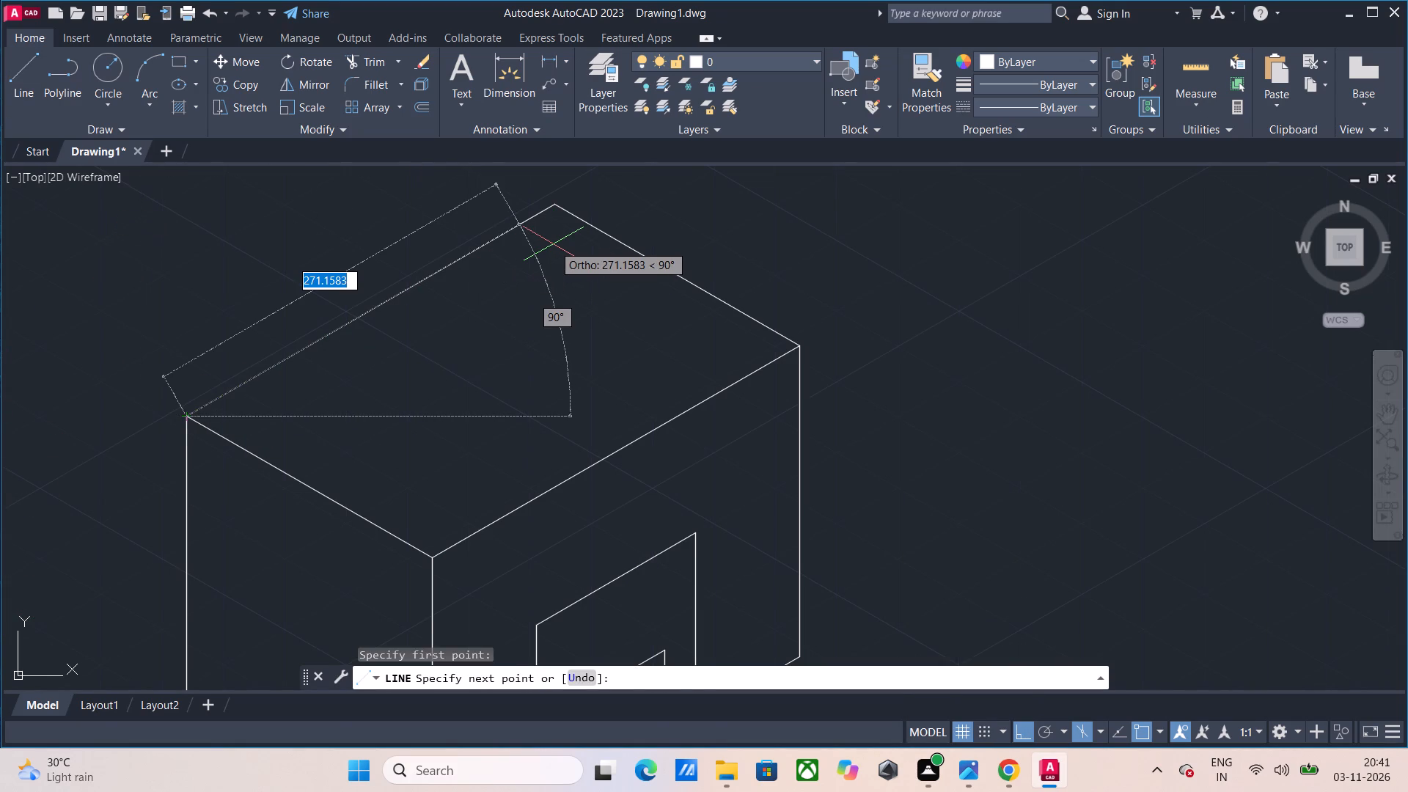
pyautogui.write('70')
pyautogui.press('Return')
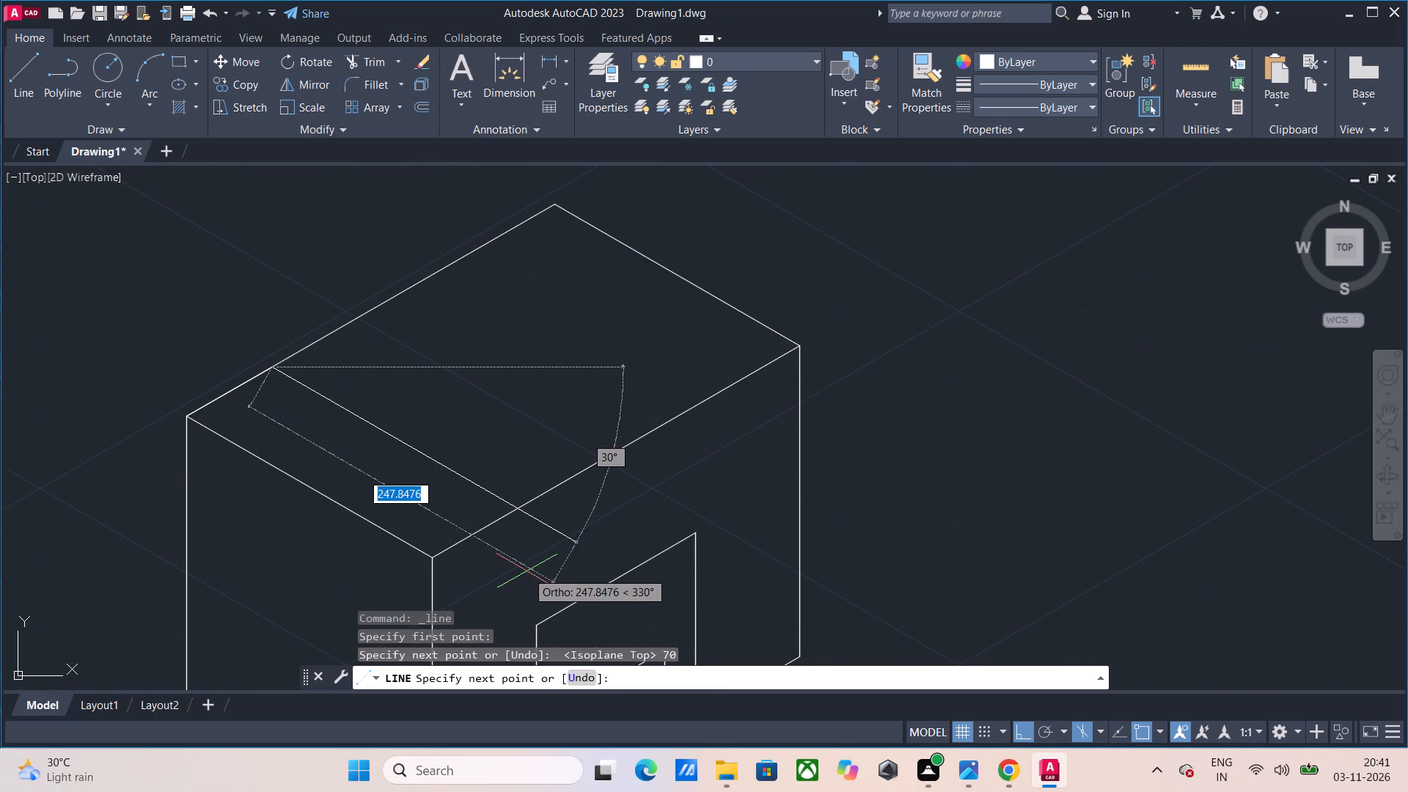
pyautogui.write('35')
pyautogui.press('Return')
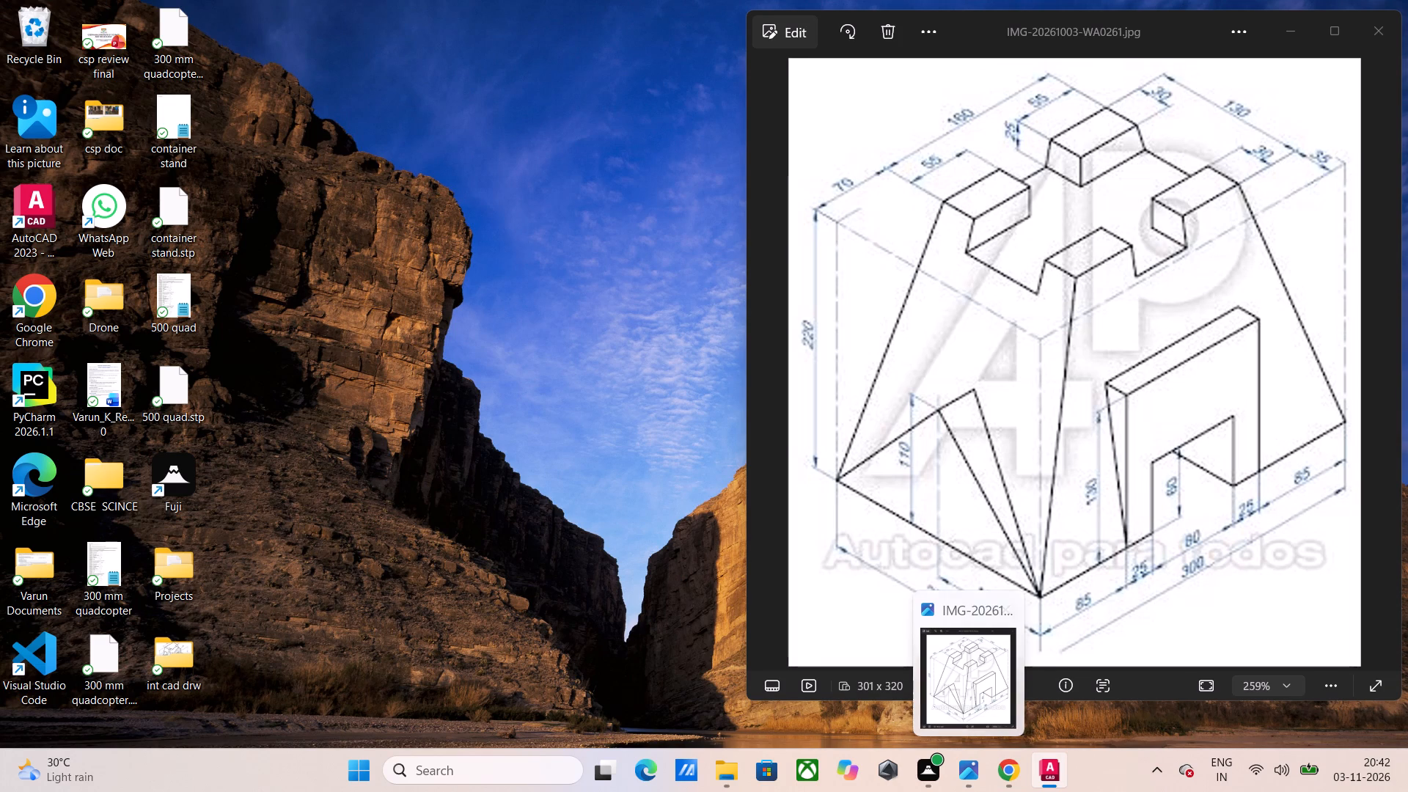
# Continue the line into a closed 55 by 30 isometric rectangle: 55 along 30°, 30 along 330°, 55 along 210°, and 30 along 150°.
pyautogui.write('55')
pyautogui.press('Return')
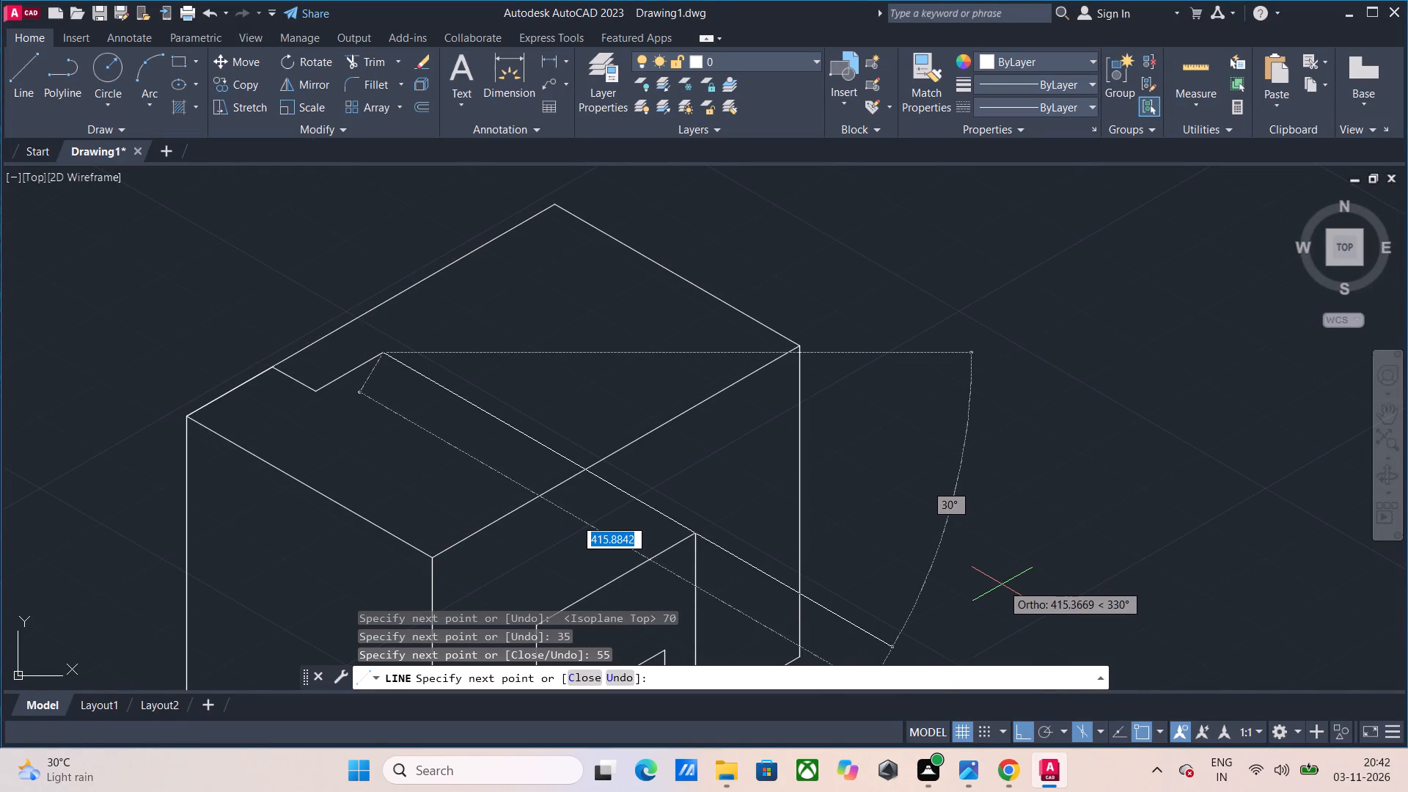
pyautogui.write('30')
pyautogui.press('Return')
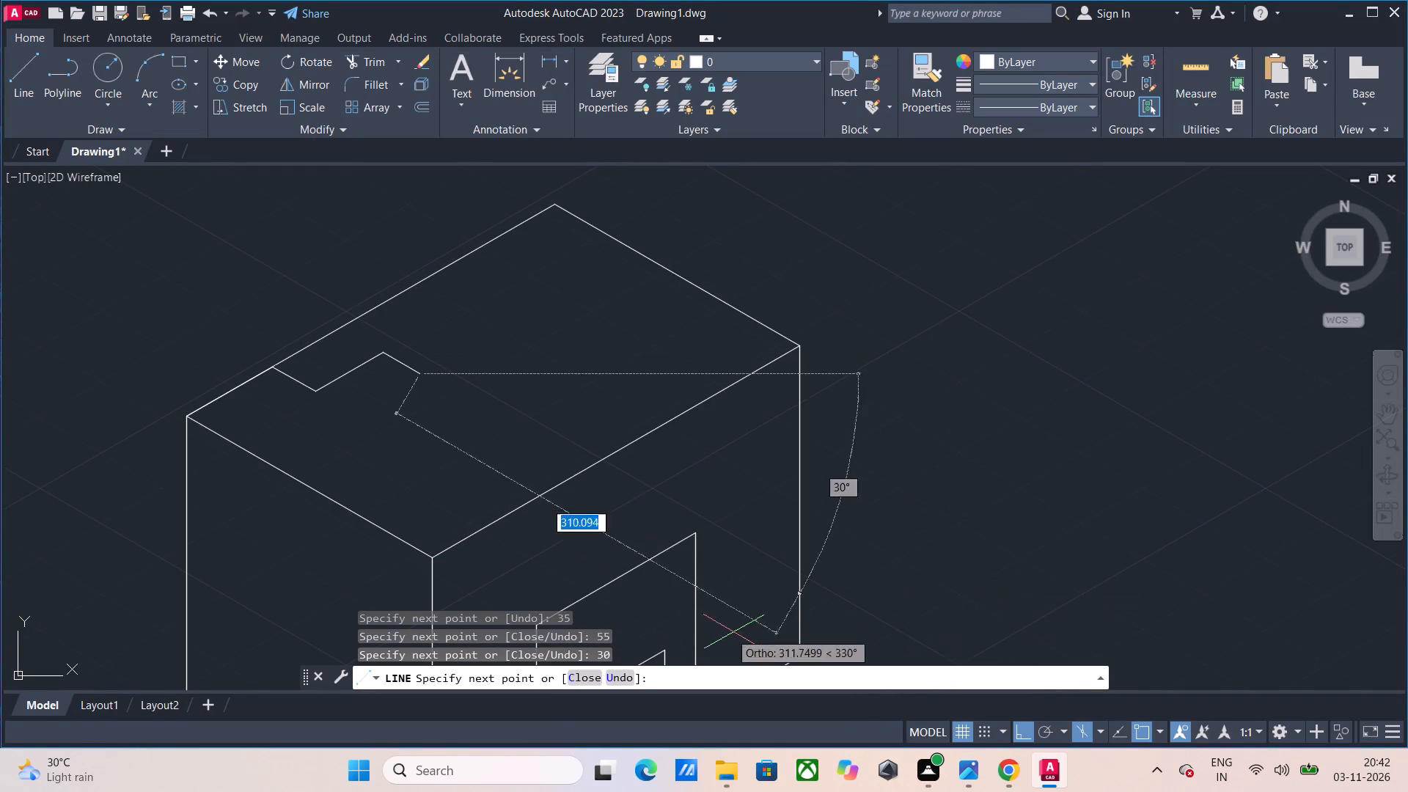
pyautogui.write('55')
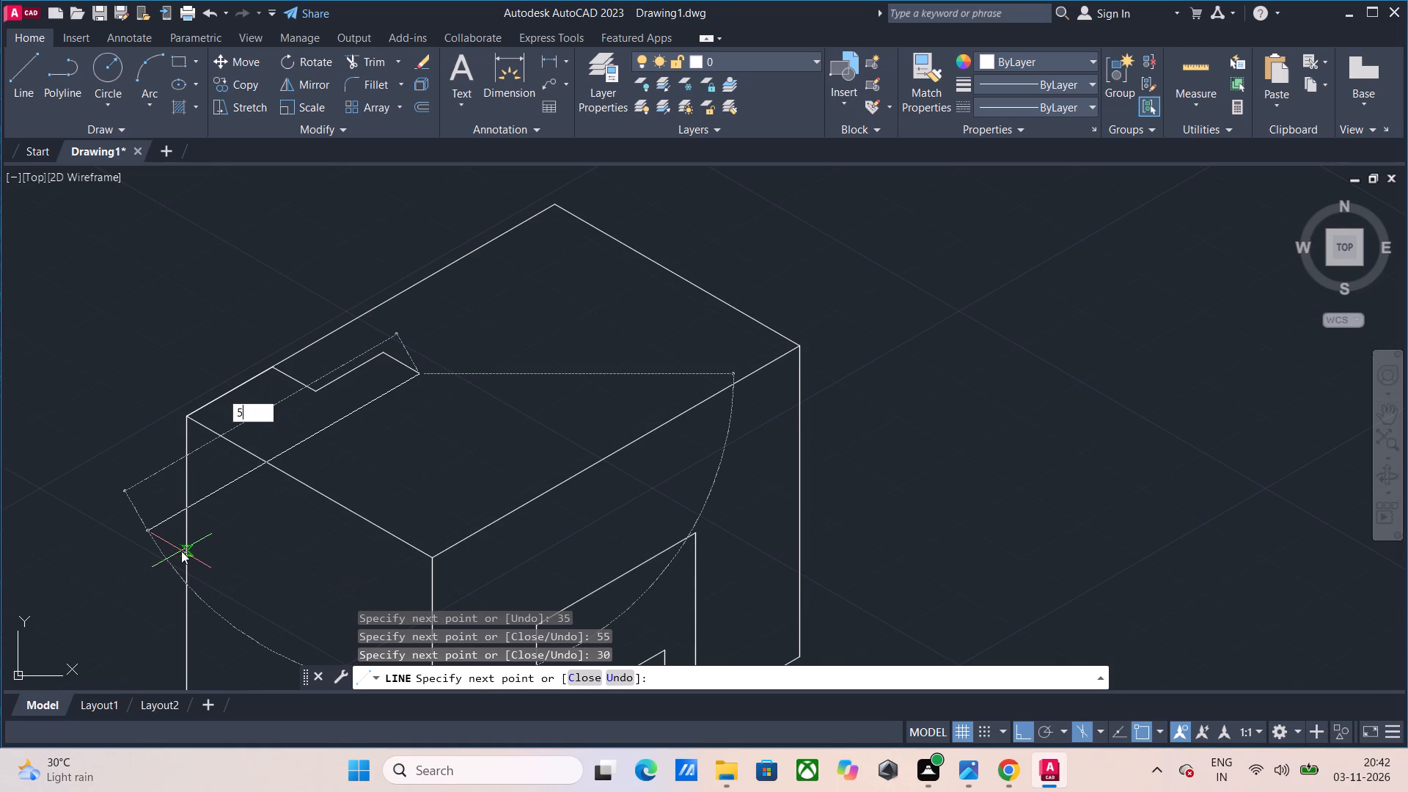
pyautogui.press('Return')
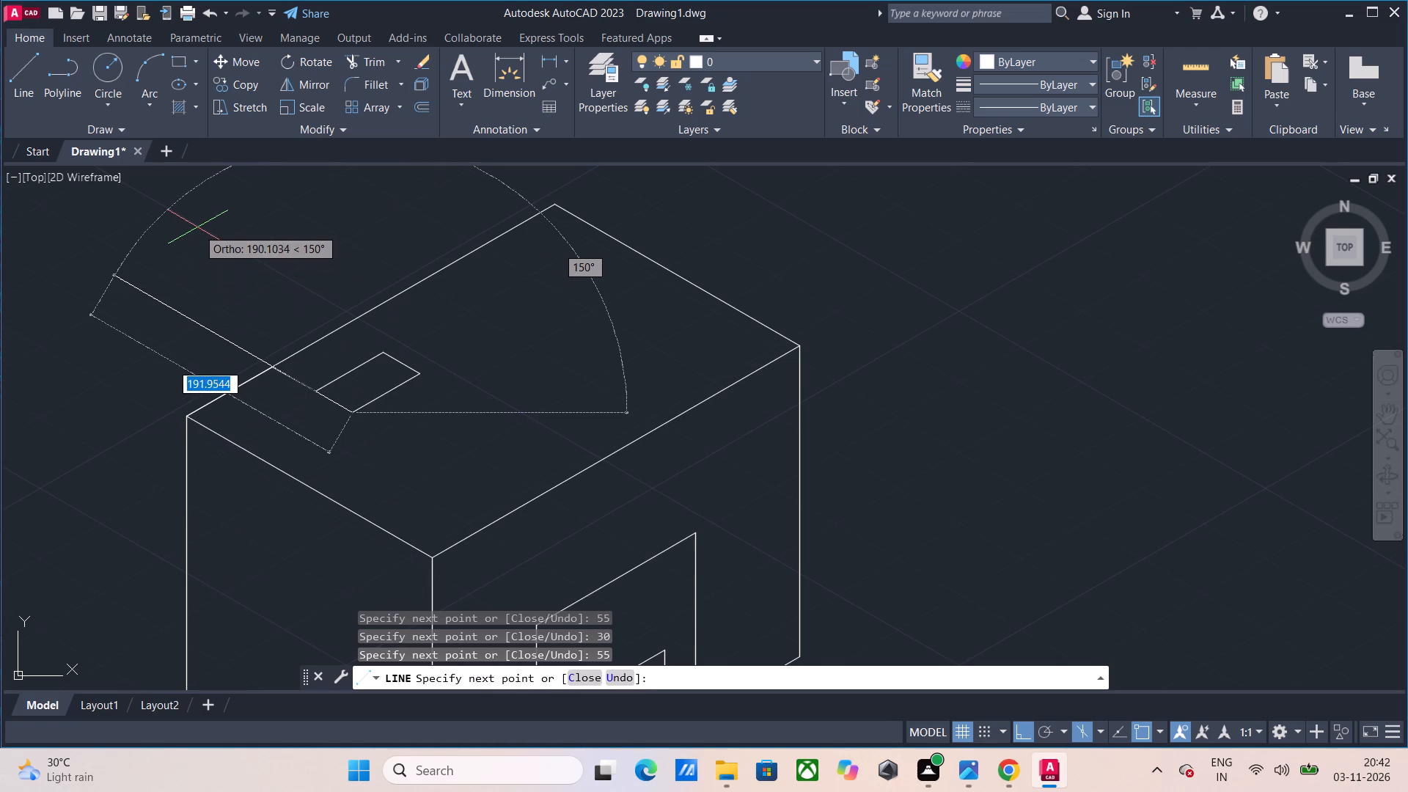
pyautogui.write('30')
pyautogui.press('Return')
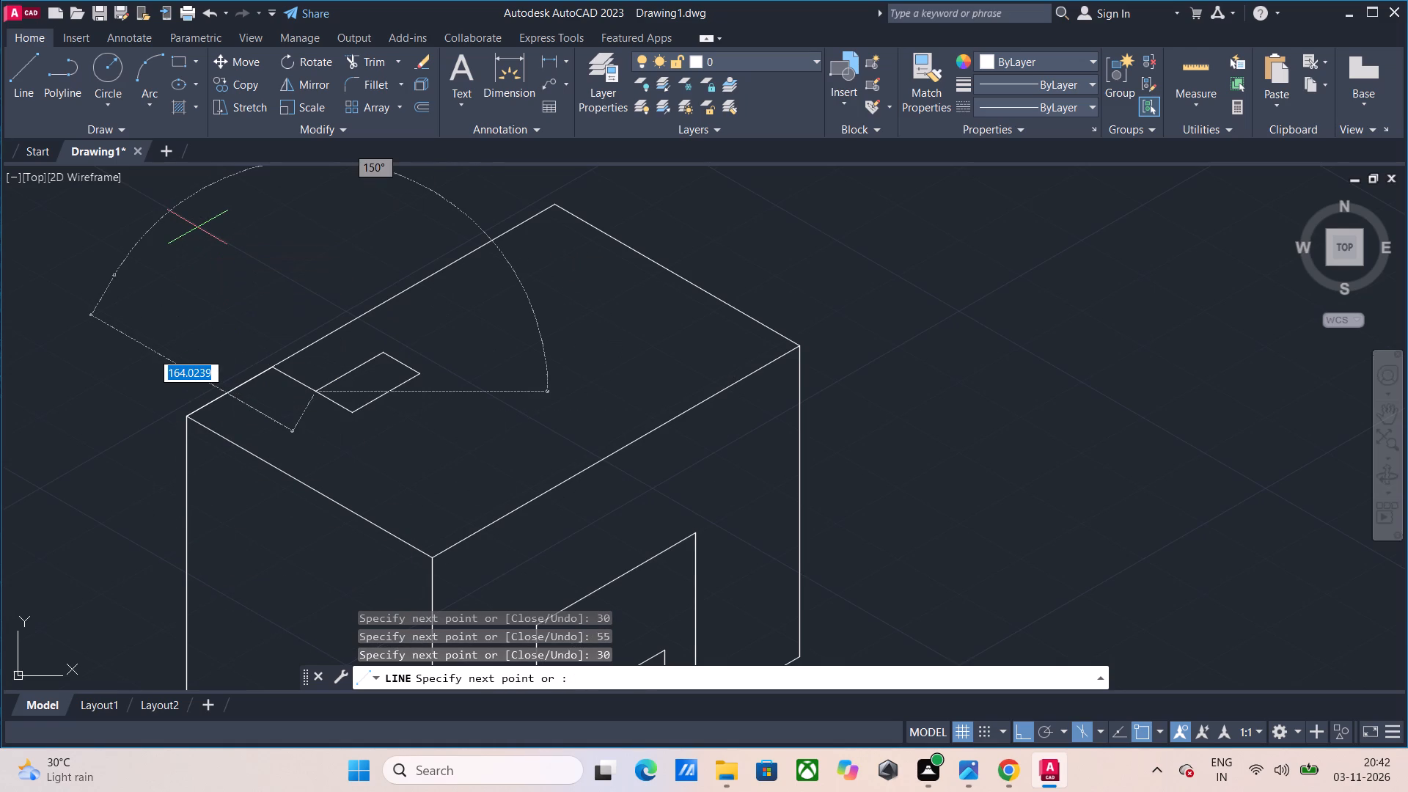
# From the first rectangle's starting corner, draw a line 160 along 30°, and close a second rectangle with 30 along 330°, 55 along 210°, 30 along 150°.
pyautogui.press('Escape')
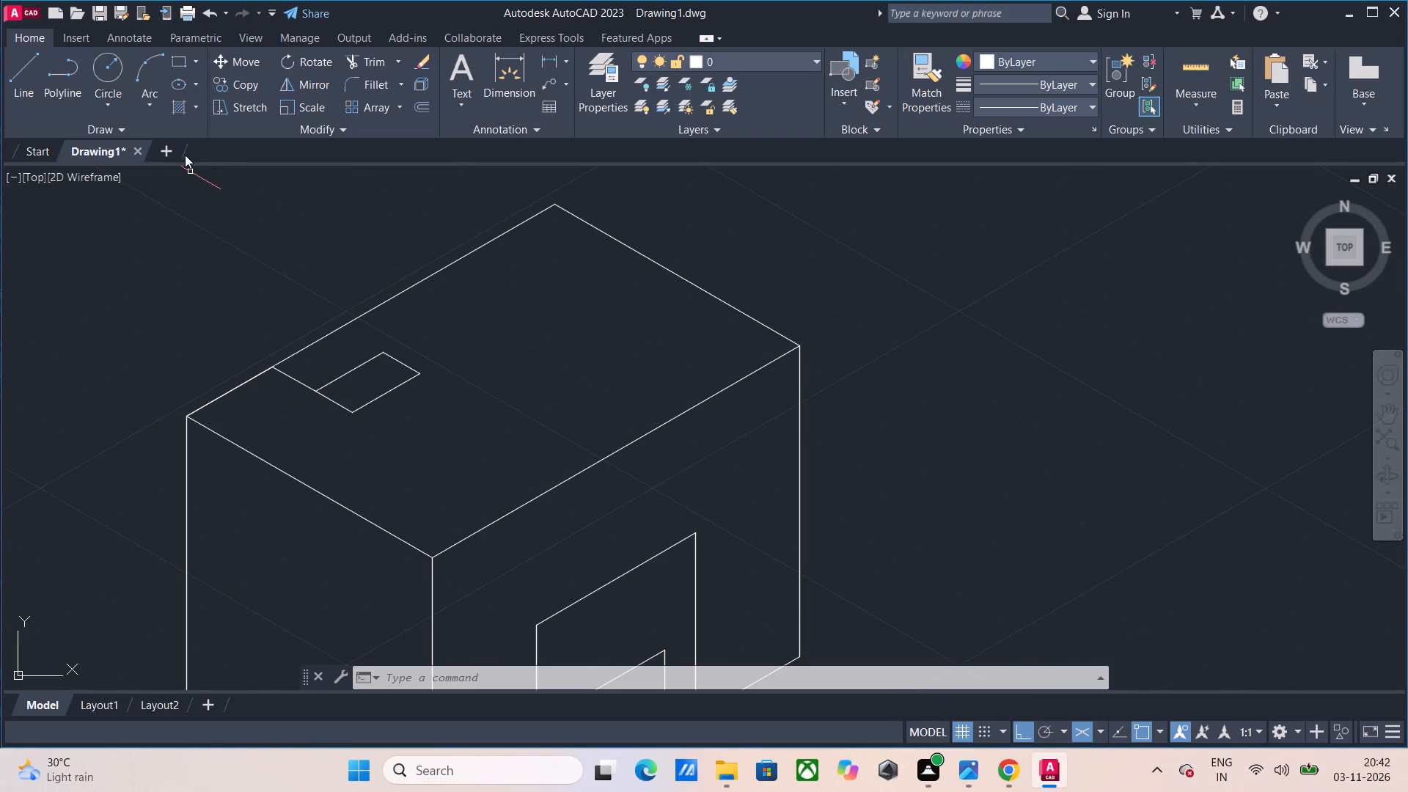
pyautogui.click(16, 64)
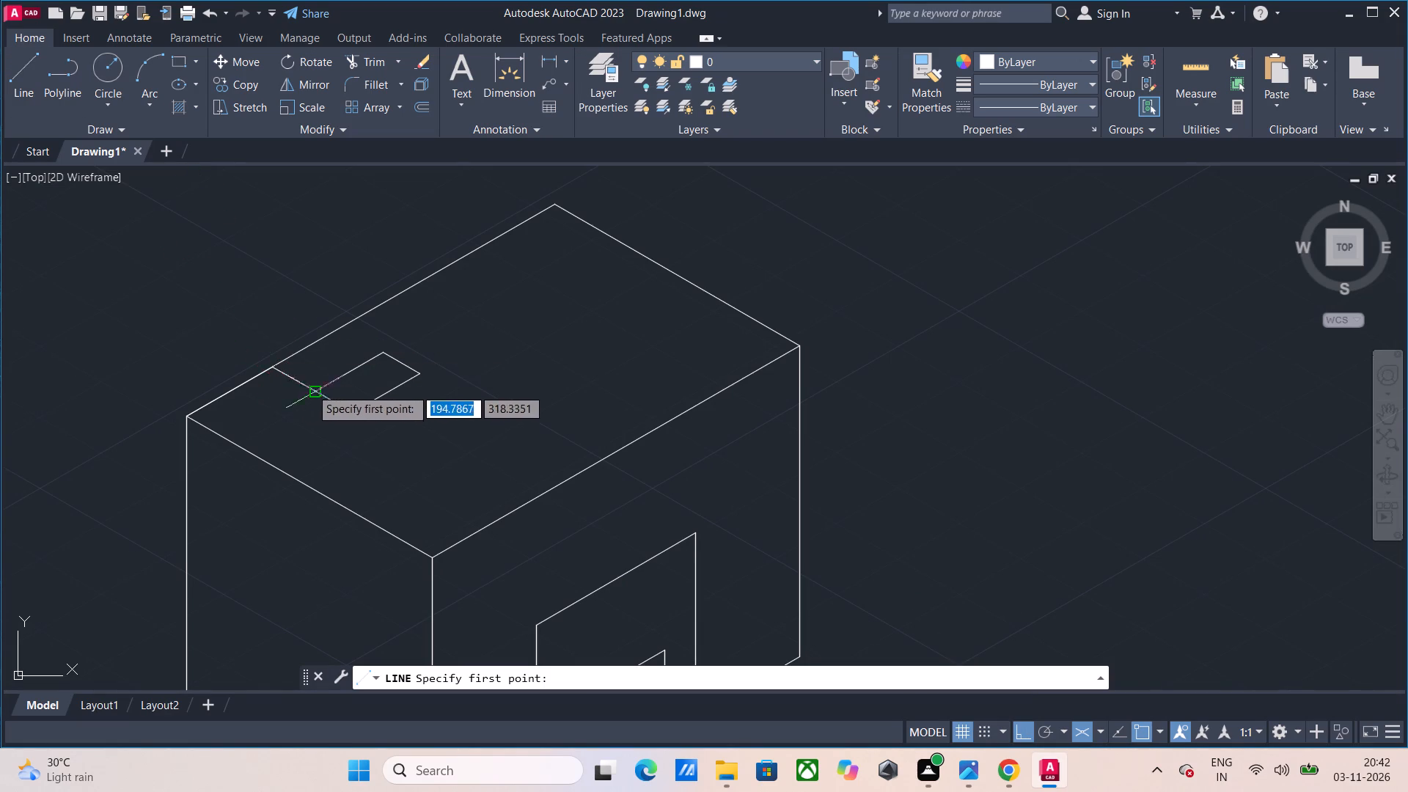
pyautogui.click(316, 388)
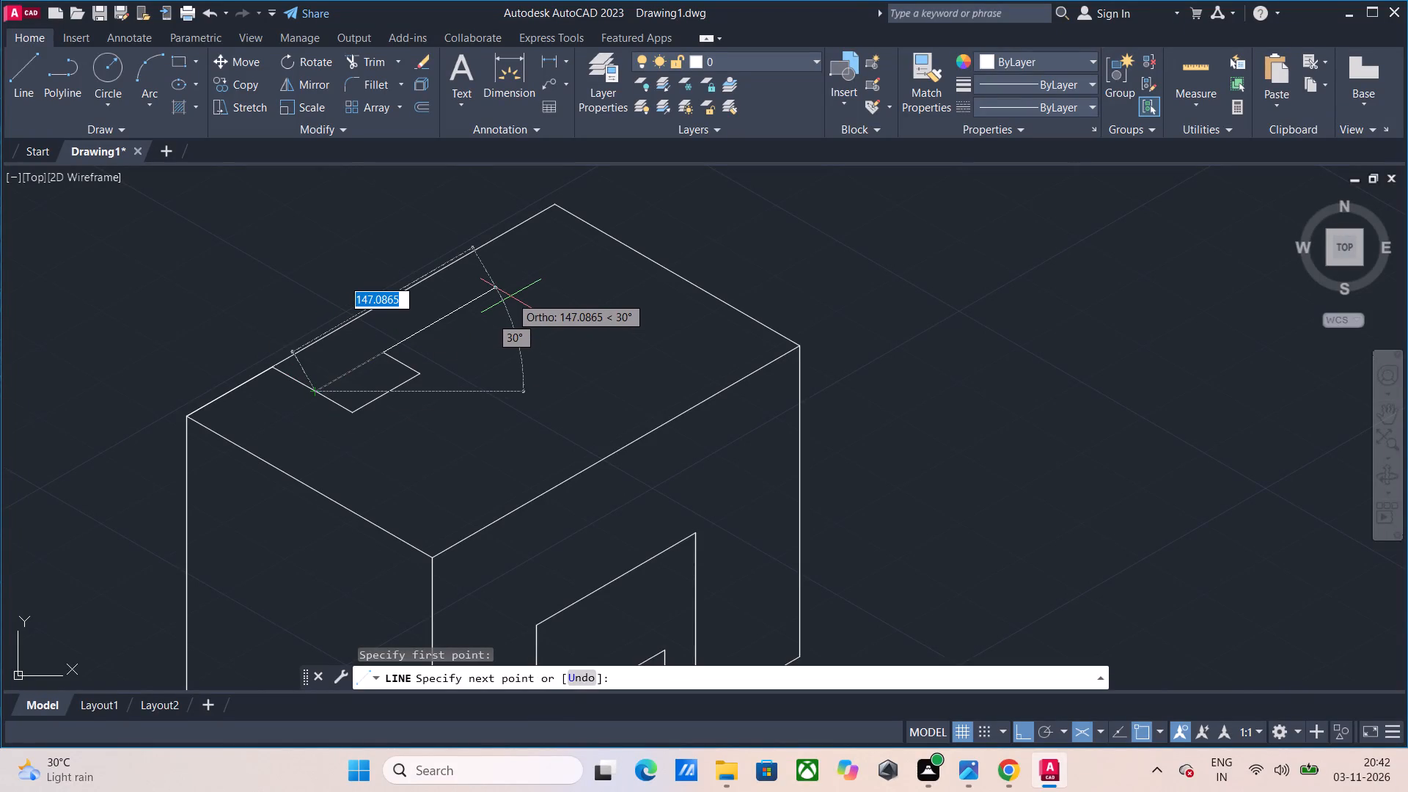
pyautogui.write('160')
pyautogui.press('Return')
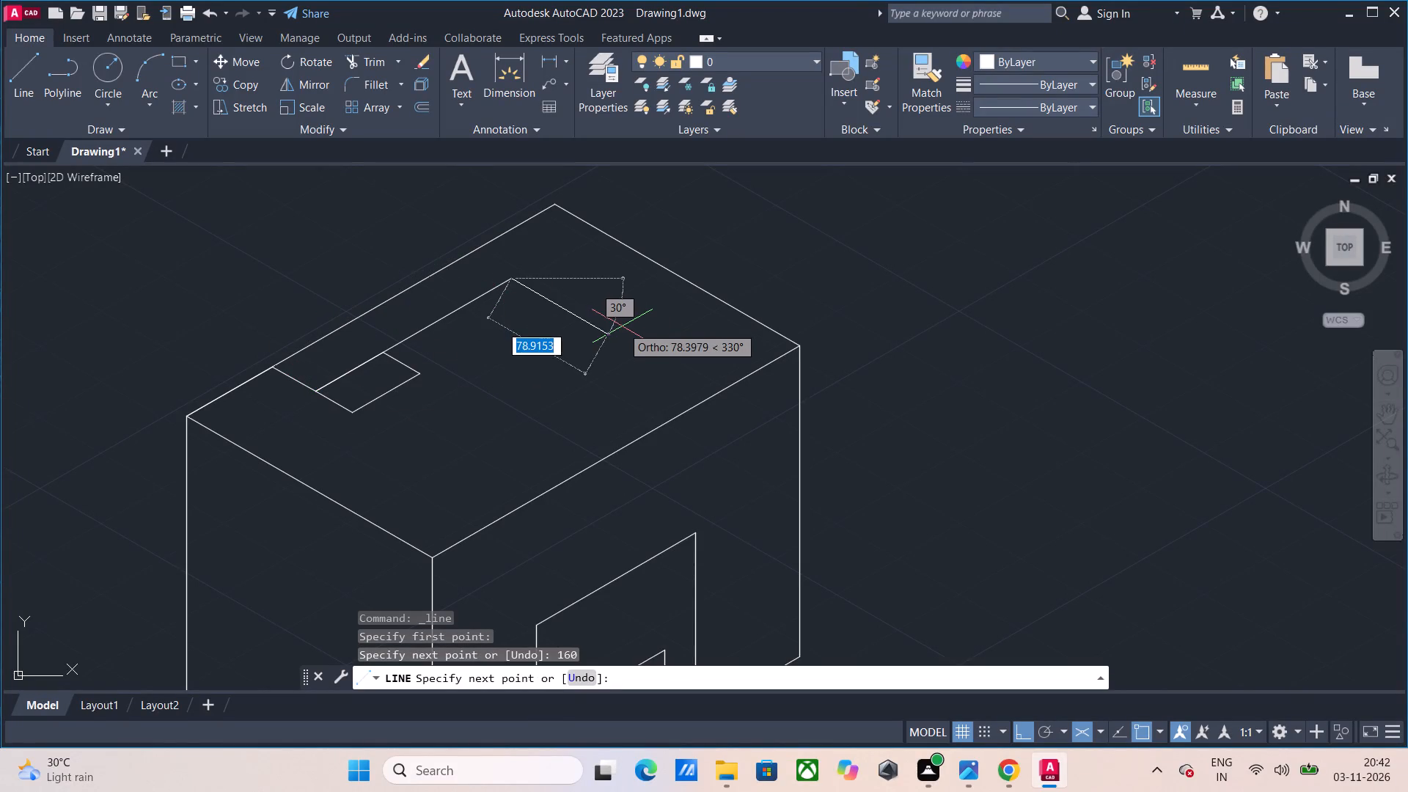
pyautogui.write('30')
pyautogui.press('Return')
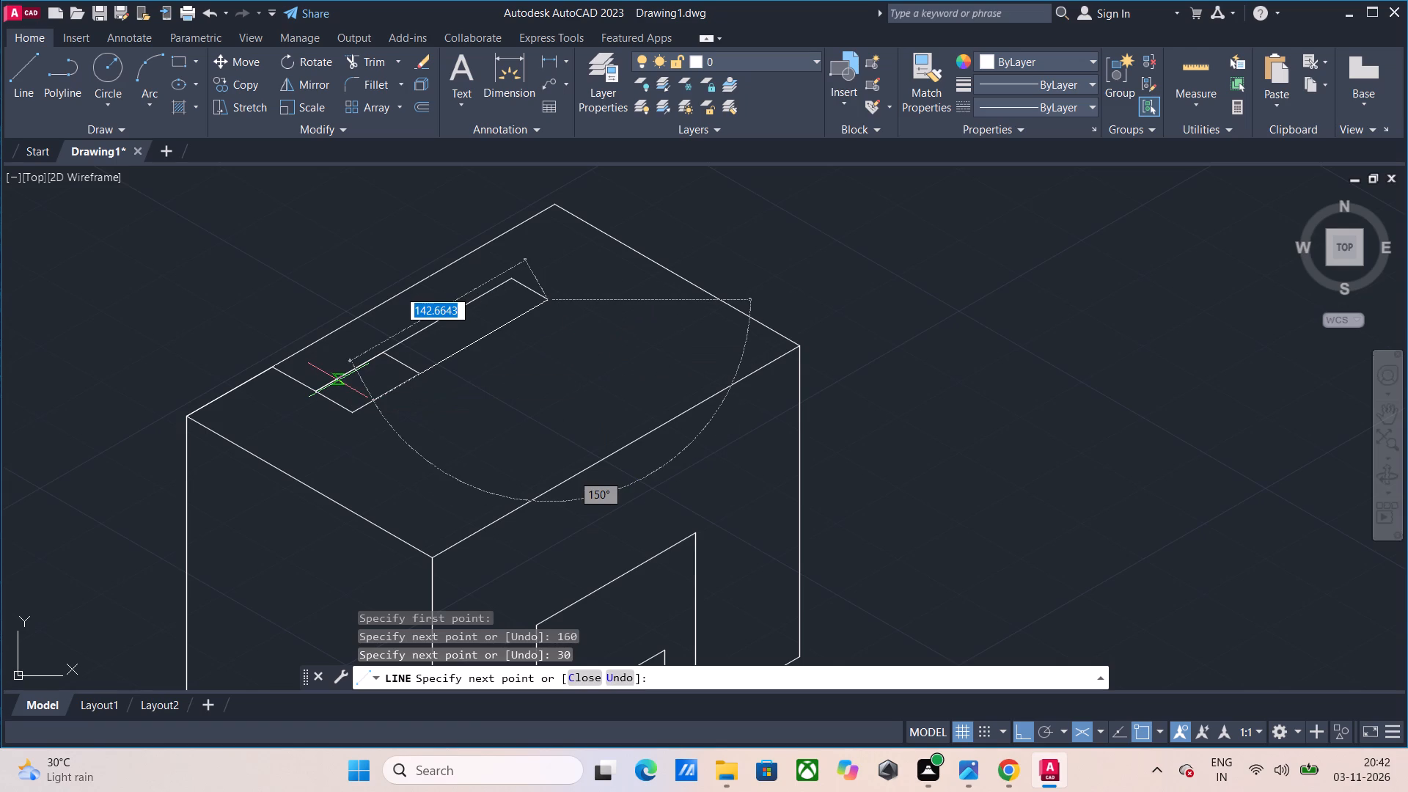
pyautogui.write('55')
pyautogui.press('Return')
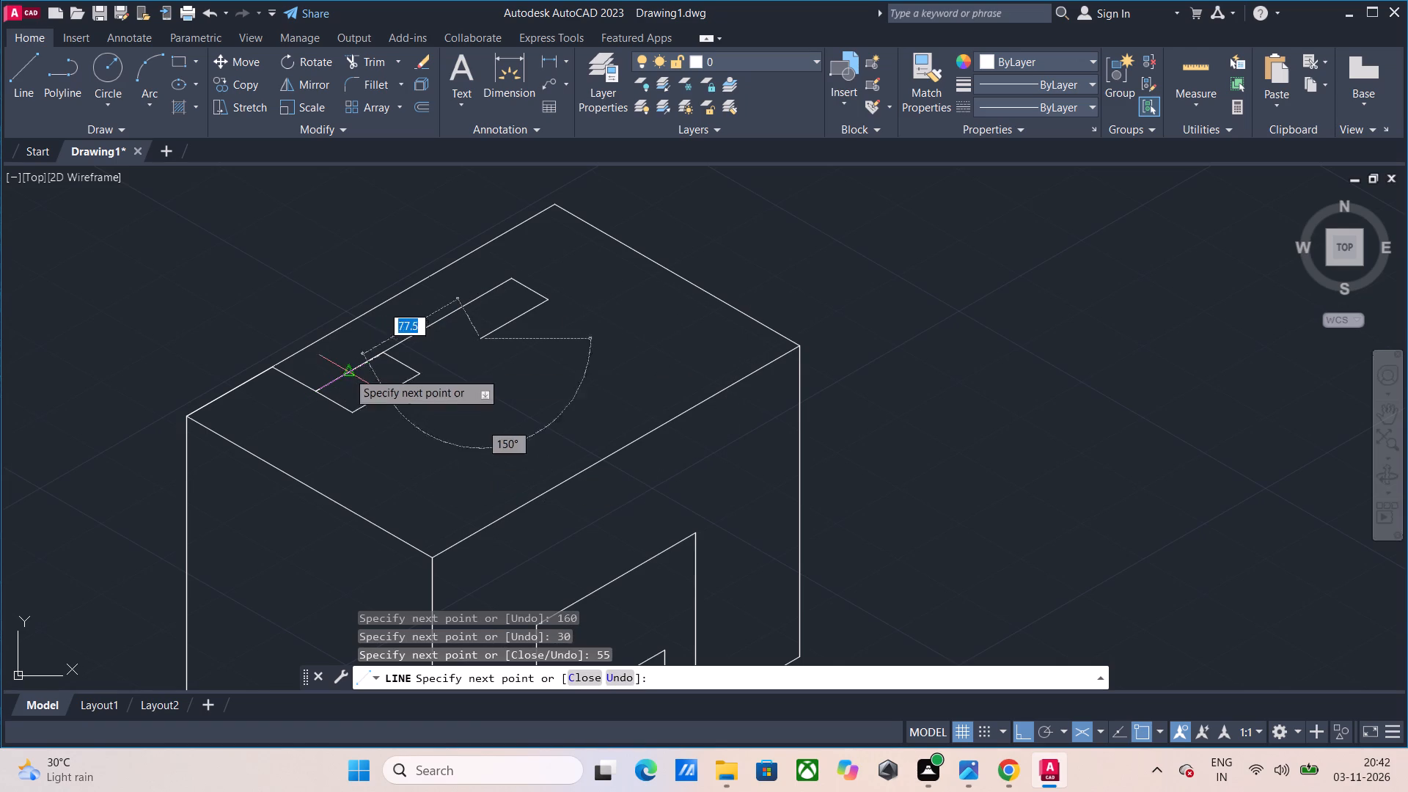
pyautogui.write('30')
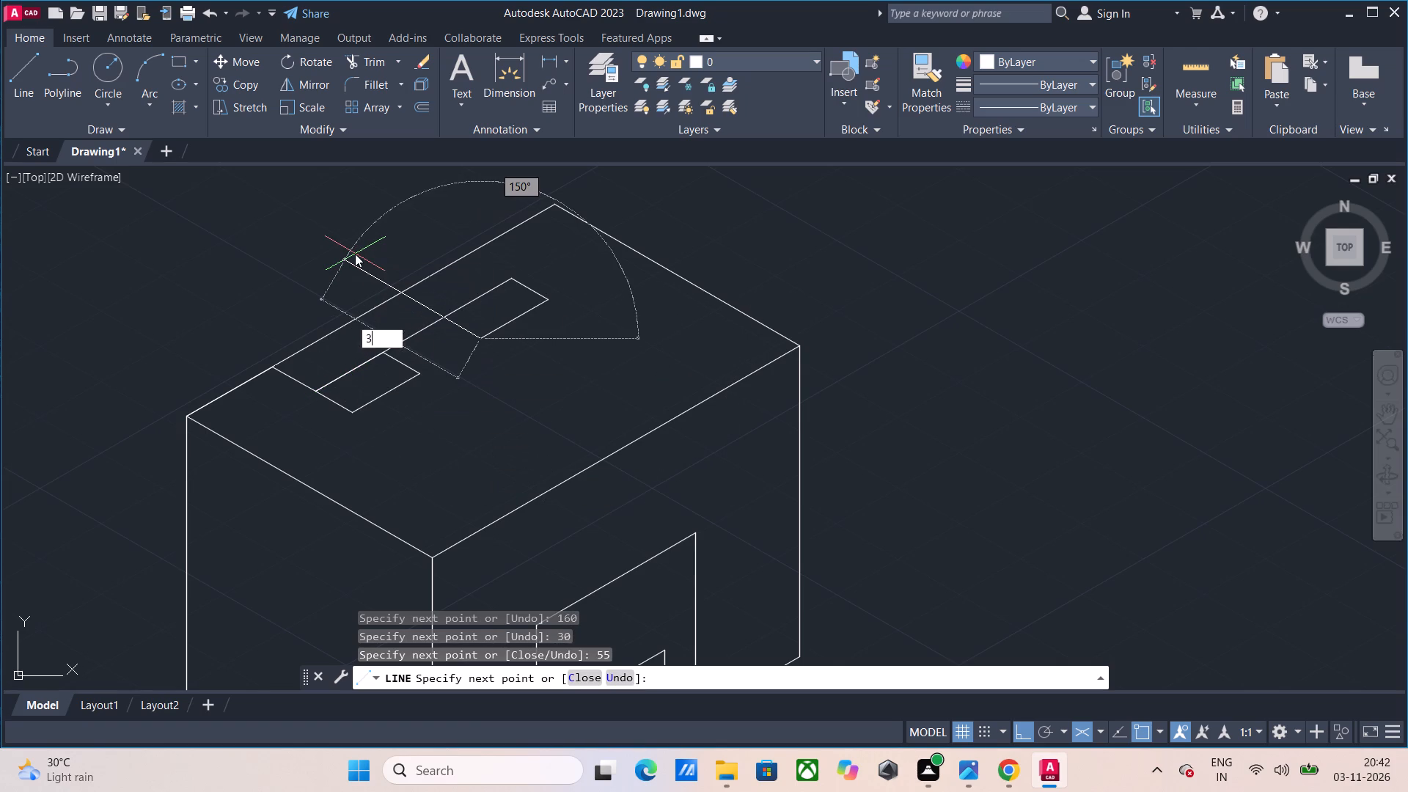
pyautogui.press('Return')
pyautogui.press('Escape')
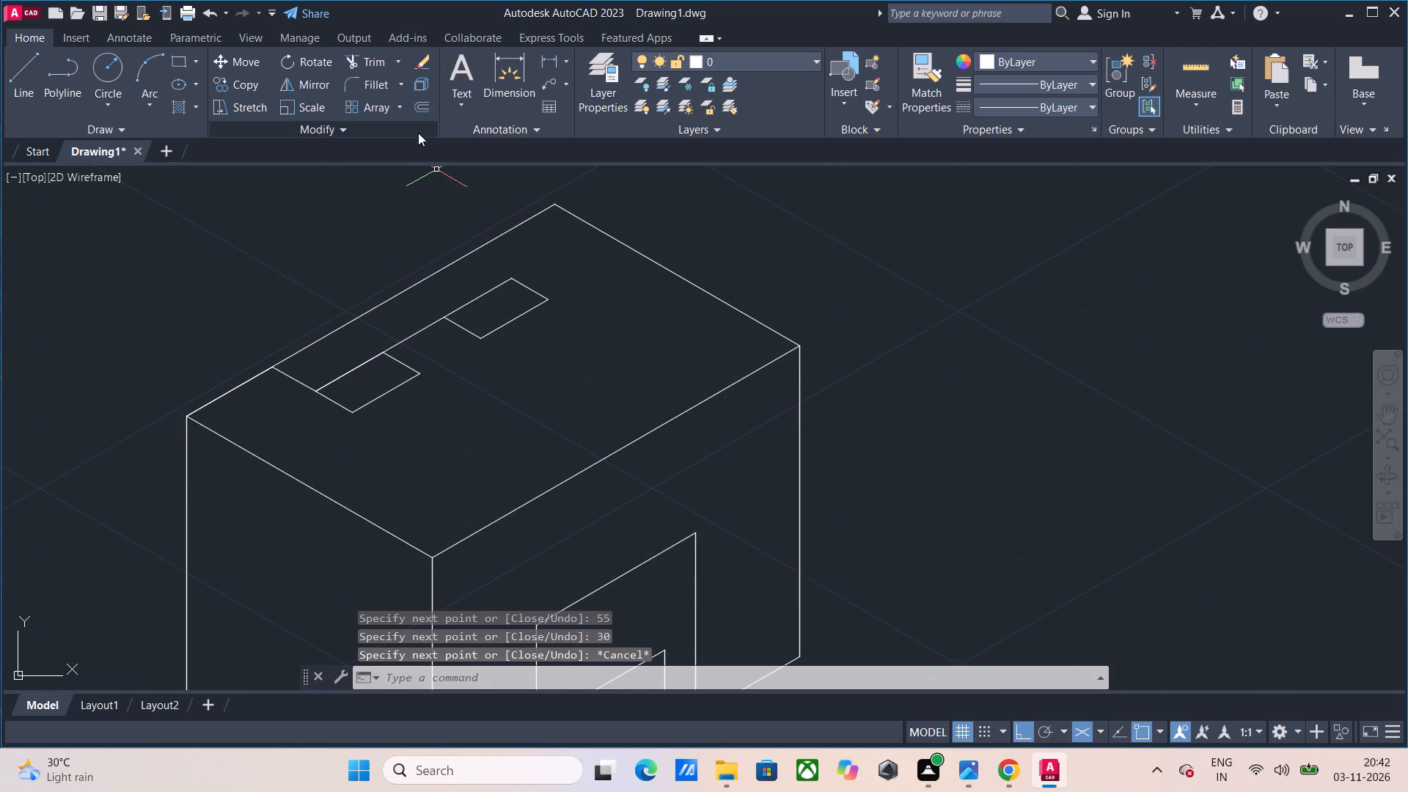
# Trim away the 35 offset line and the connecting line between the two 55 by 30 rectangles.
pyautogui.click(380, 66)
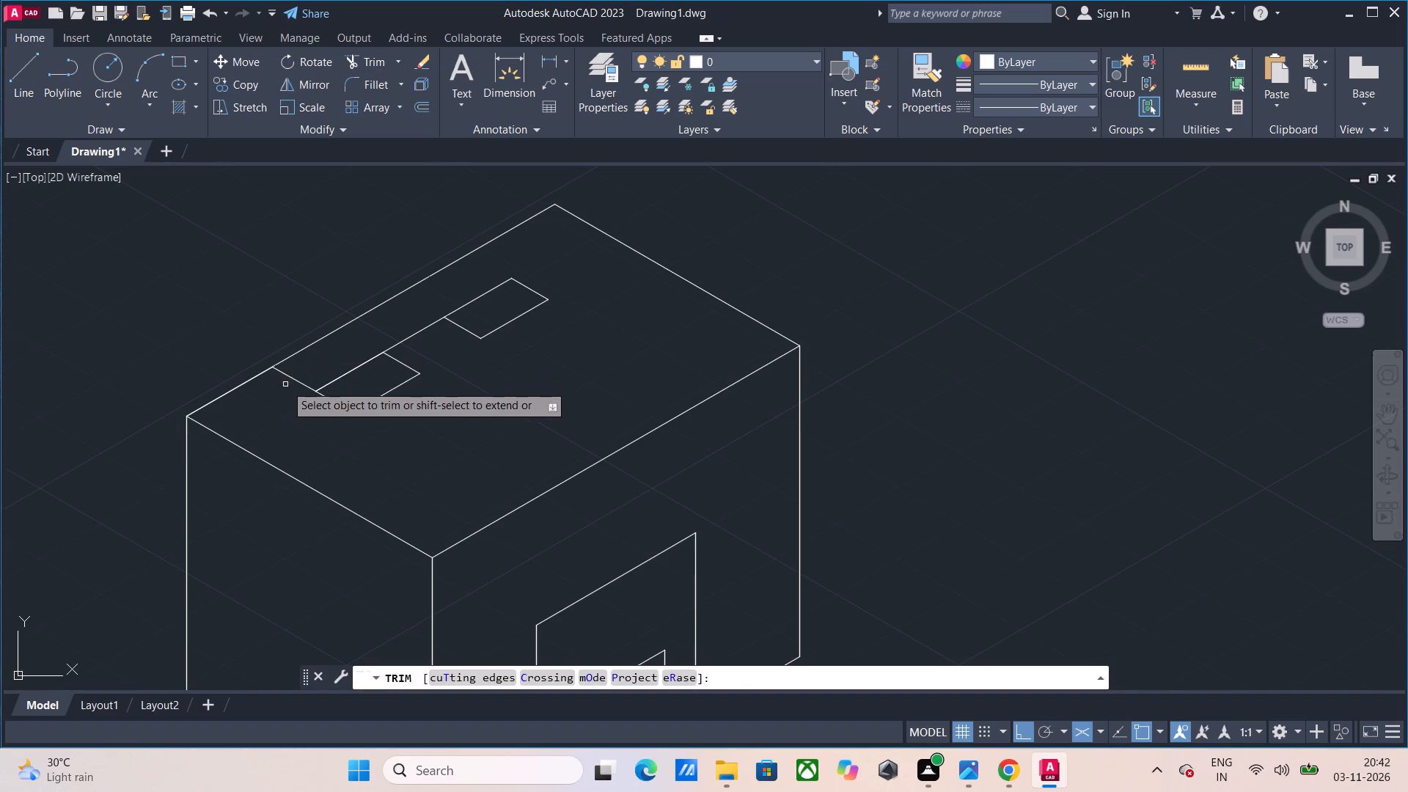
pyautogui.click(290, 381)
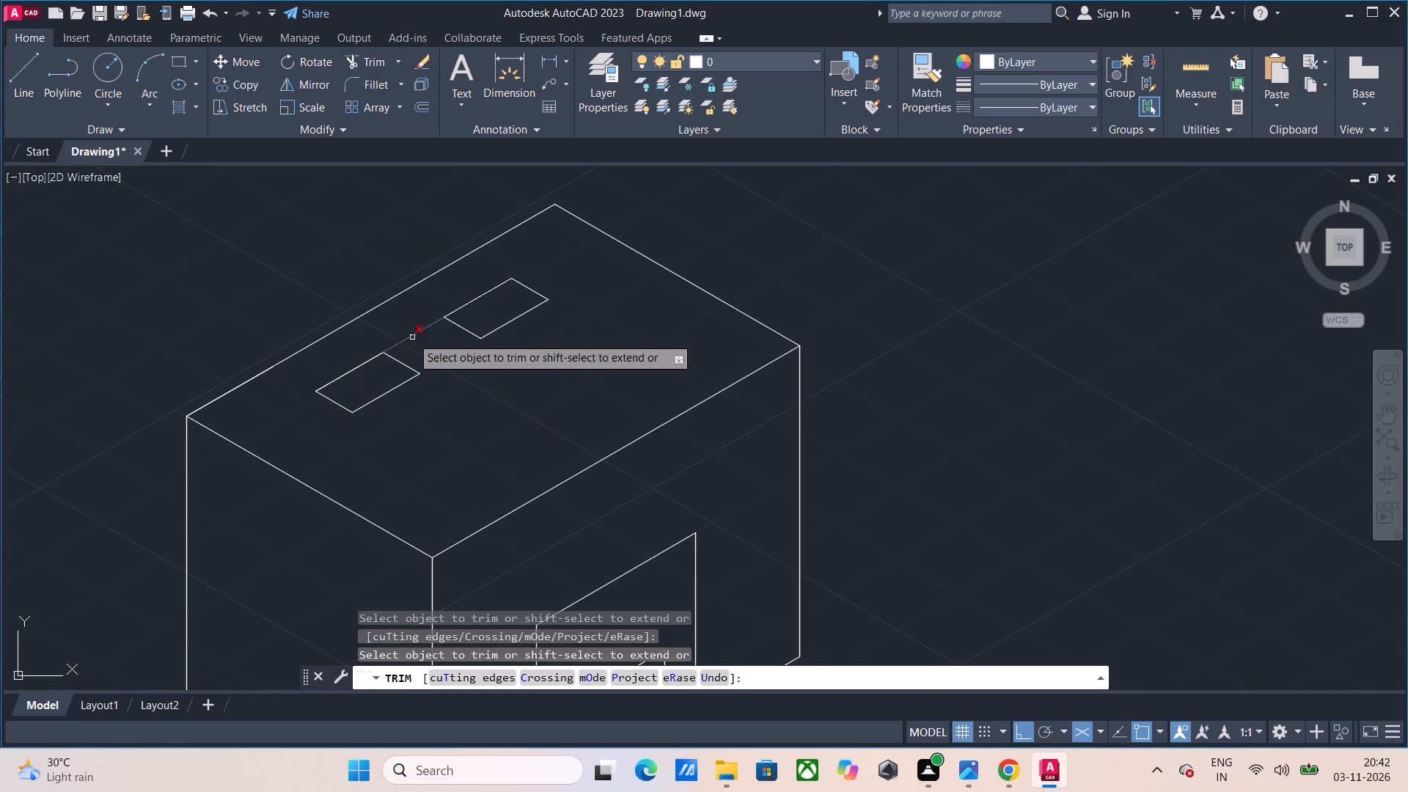
pyautogui.click(411, 337)
pyautogui.press('Escape')
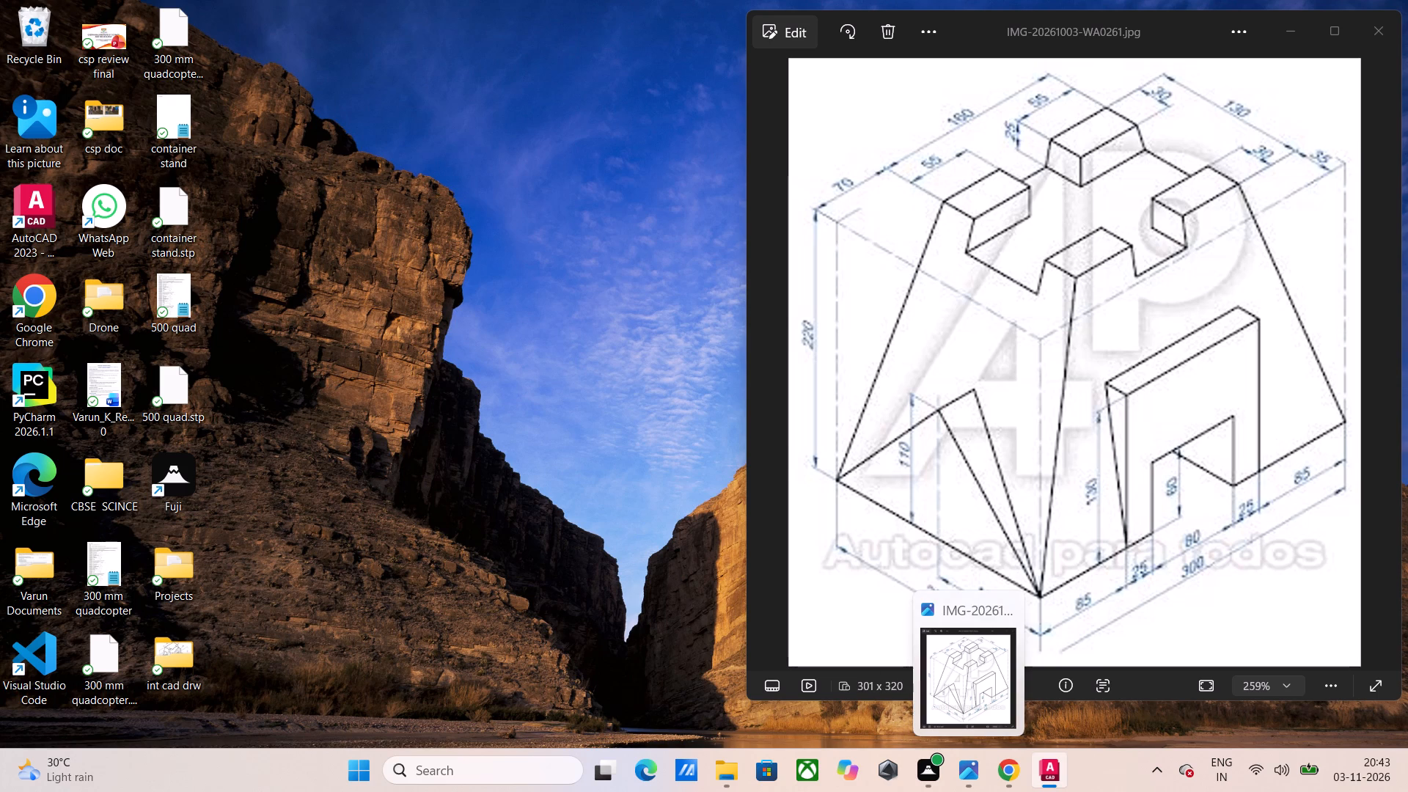
# Draw a slanted edge from the first rectangle's outer corner to the bottom of the 220 back vertical edge.
pyautogui.scroll(-1, 411, 334)
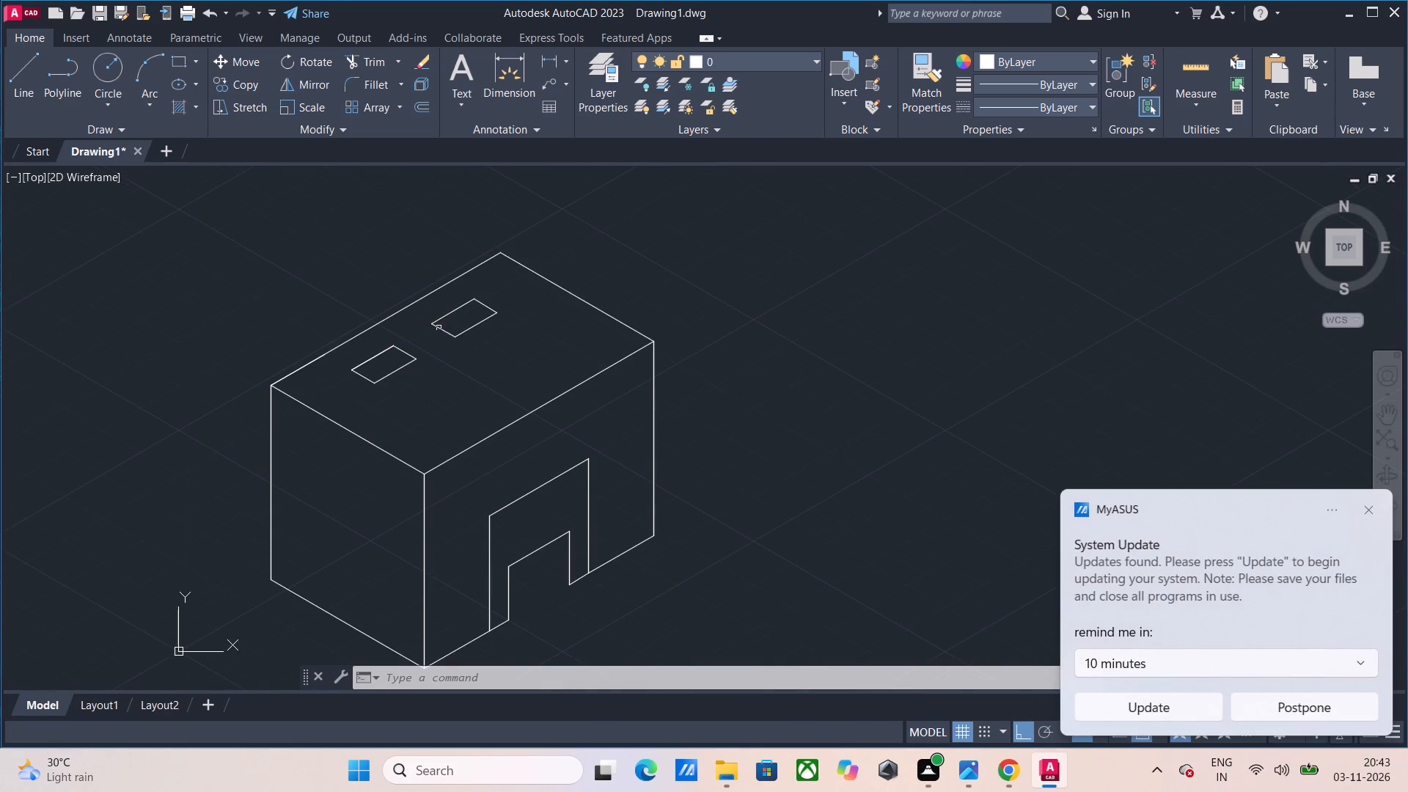
pyautogui.click(1368, 510)
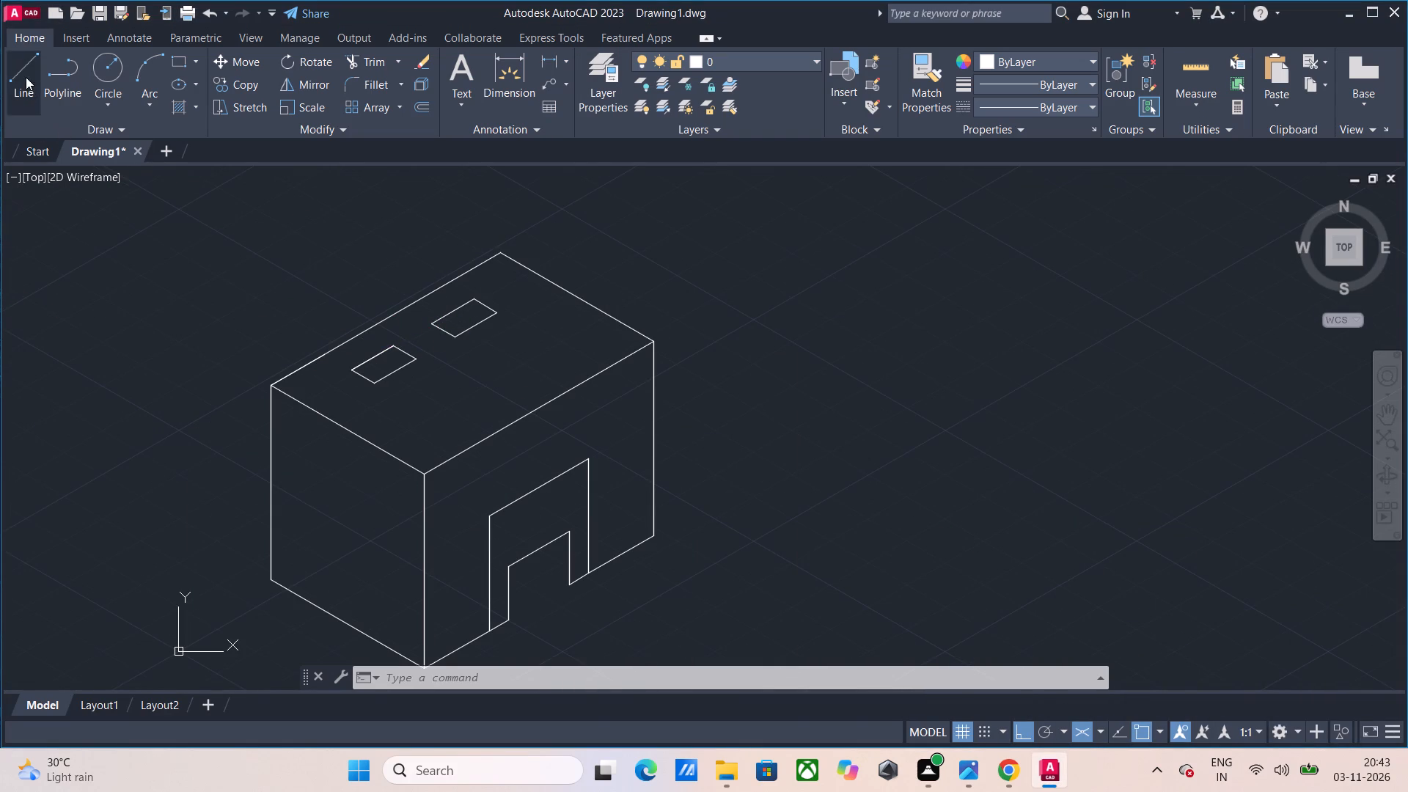
pyautogui.click(26, 77)
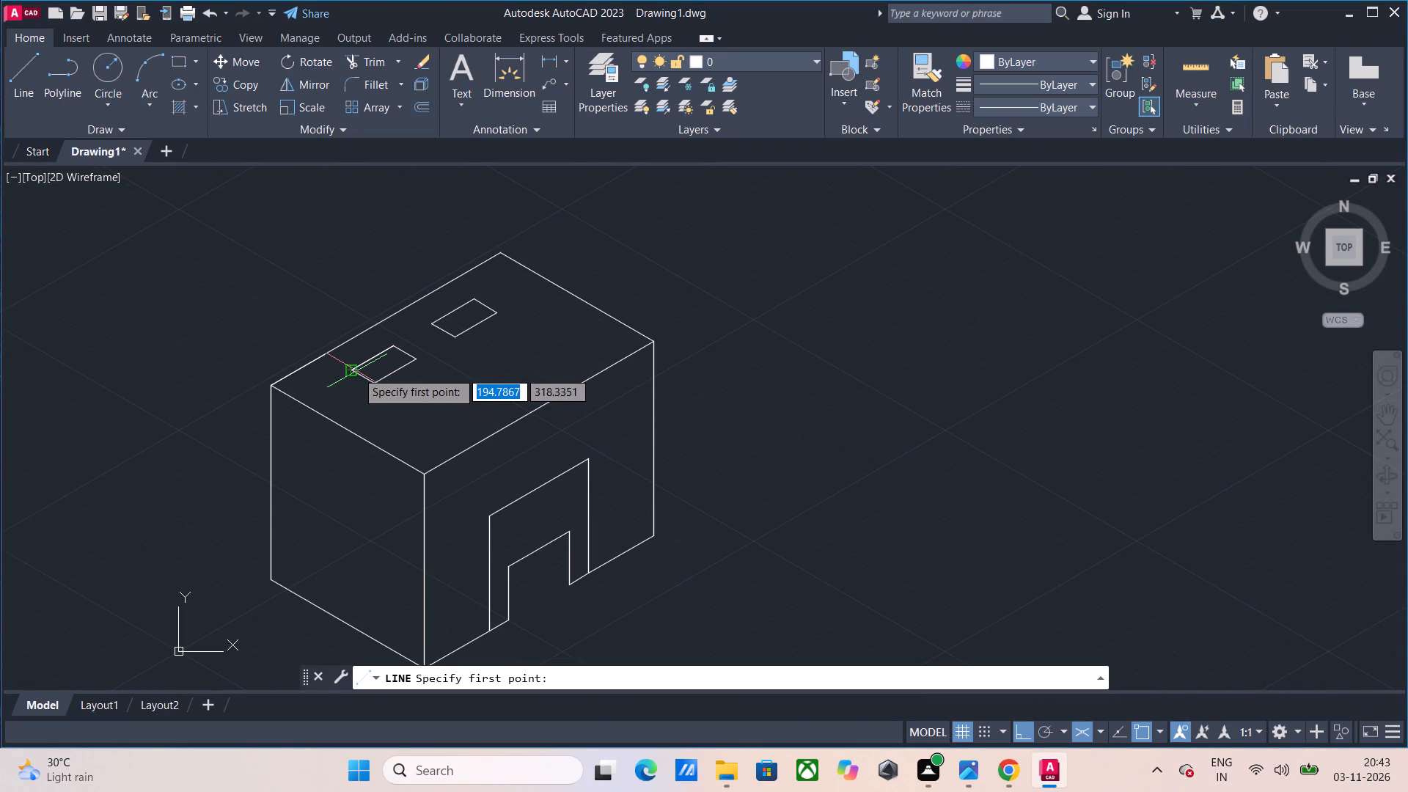
pyautogui.click(354, 370)
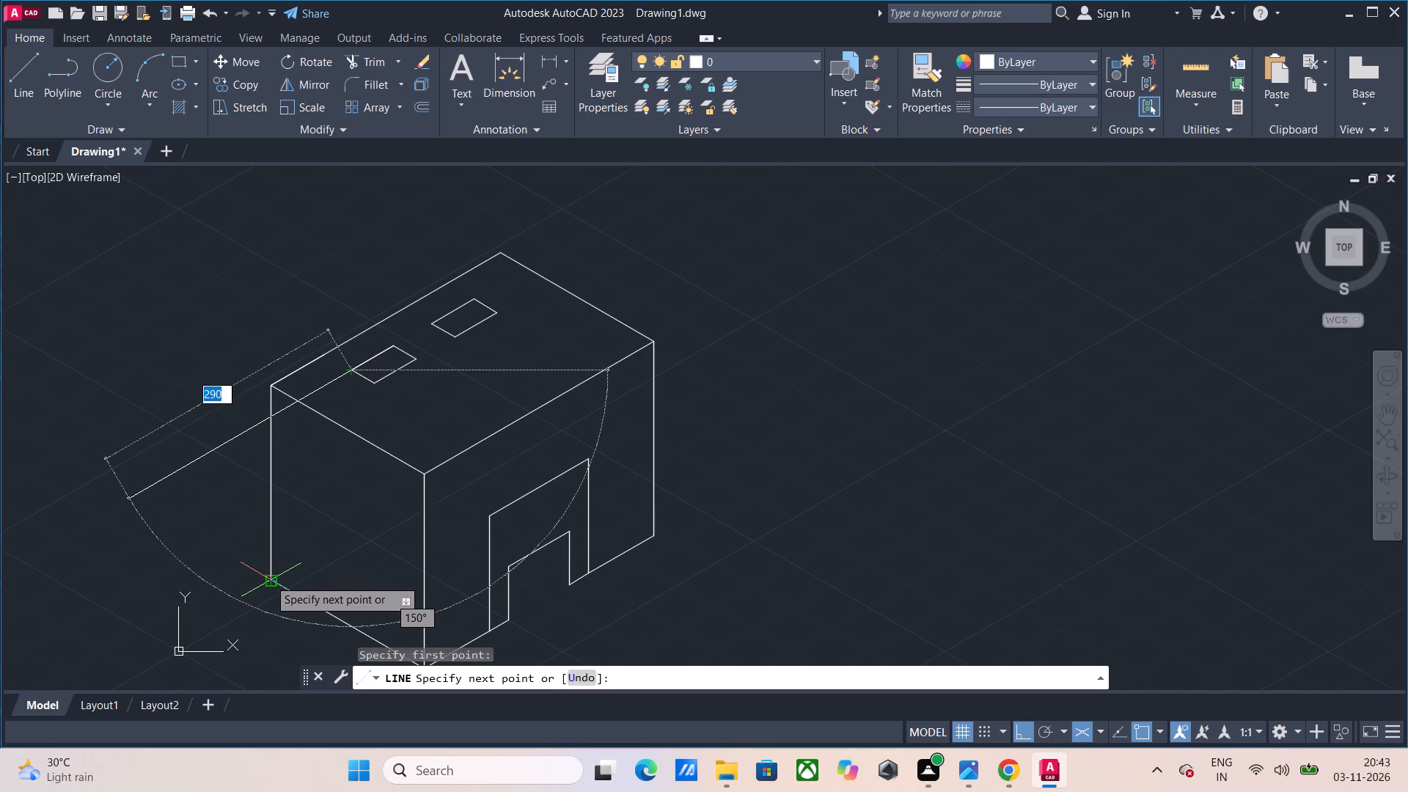
pyautogui.click(269, 579)
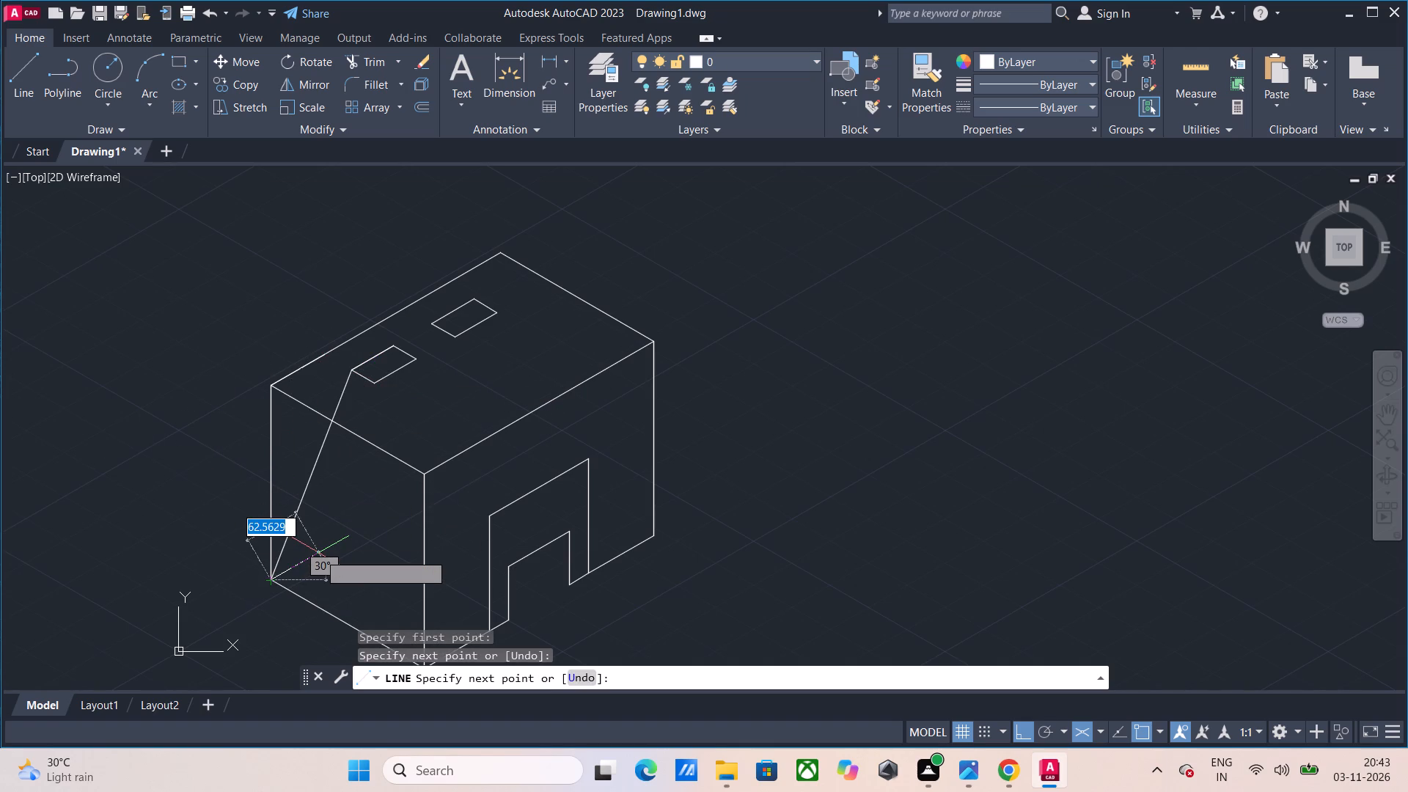
pyautogui.press('Escape')
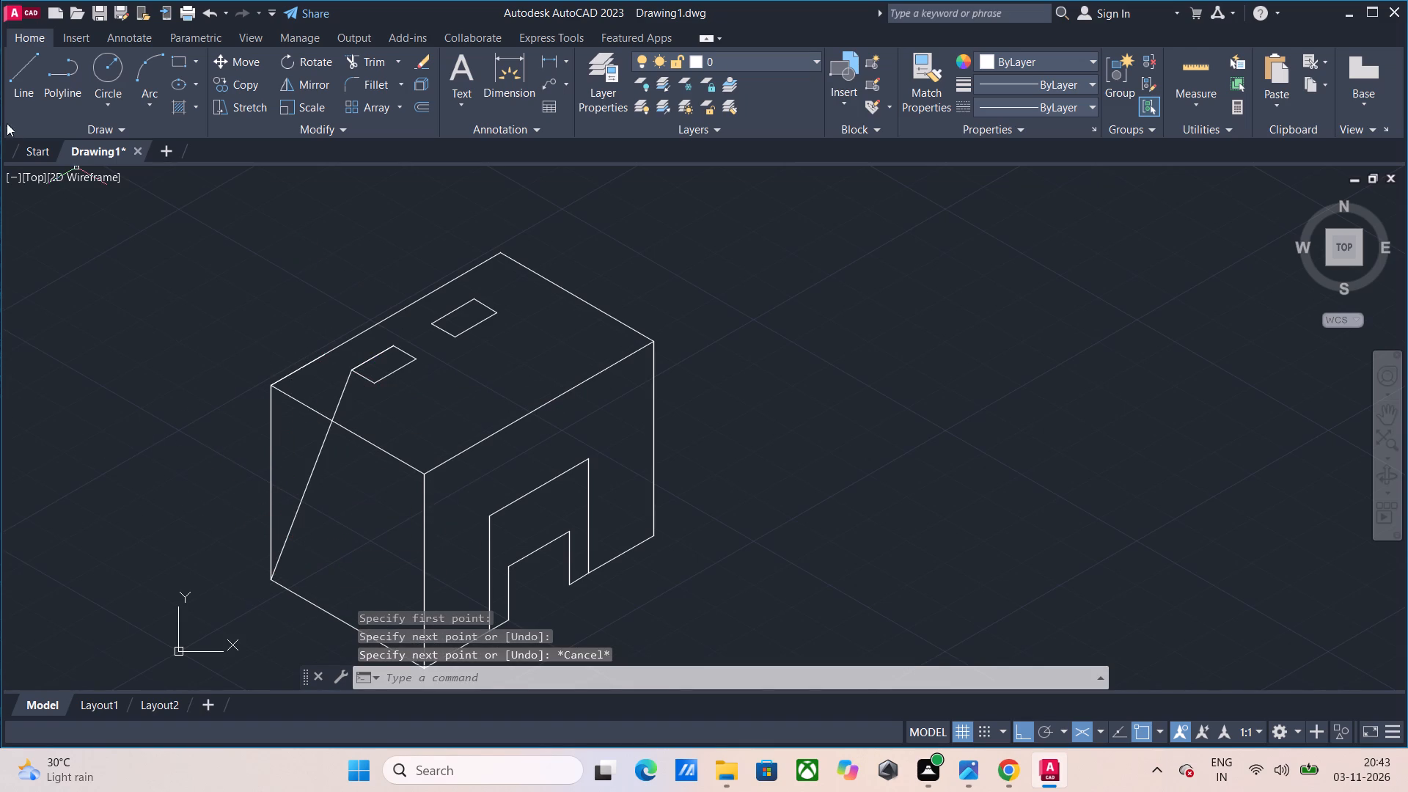
# From the front top corner of the box, offset into the top face with lines 70 along 30° and 35 along 150°.
pyautogui.click(29, 78)
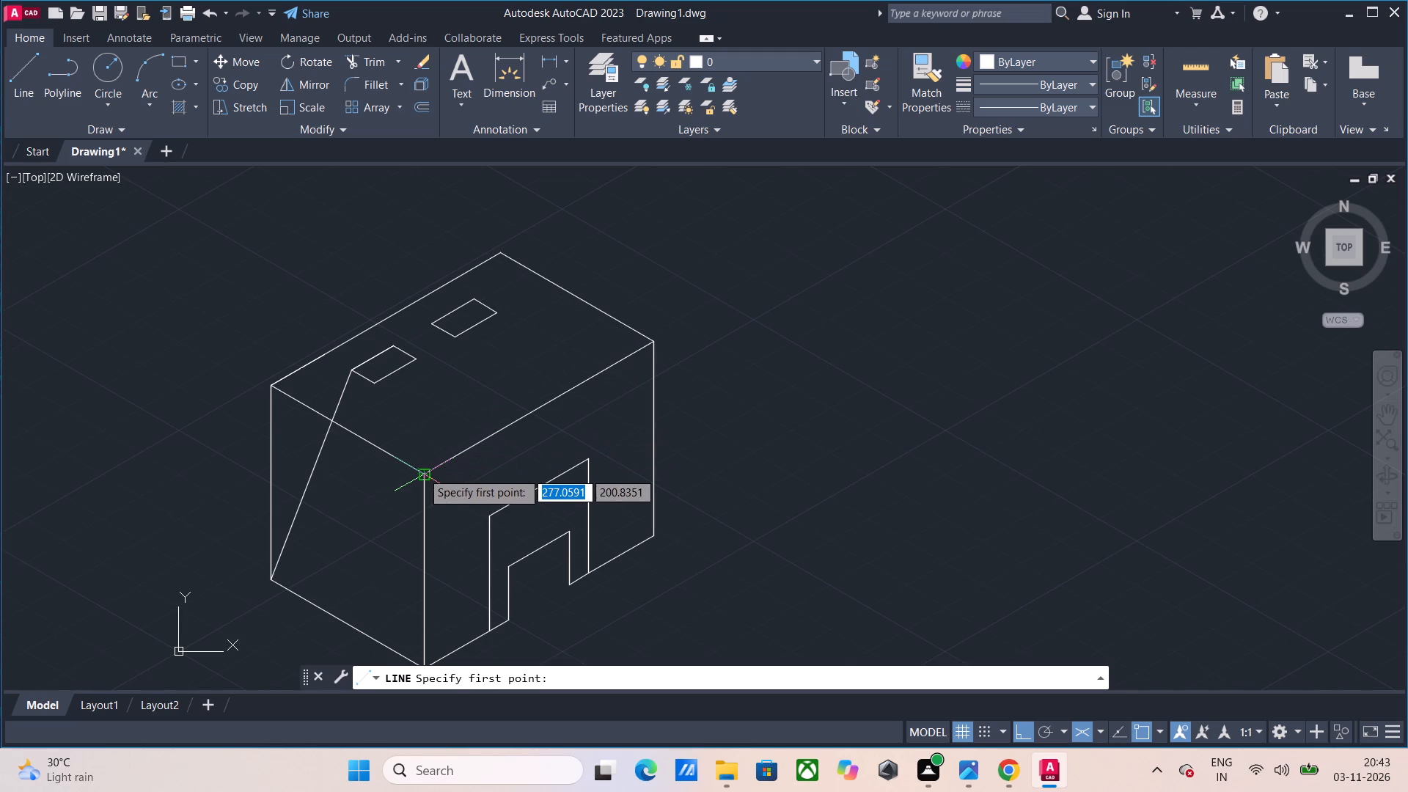
pyautogui.click(422, 472)
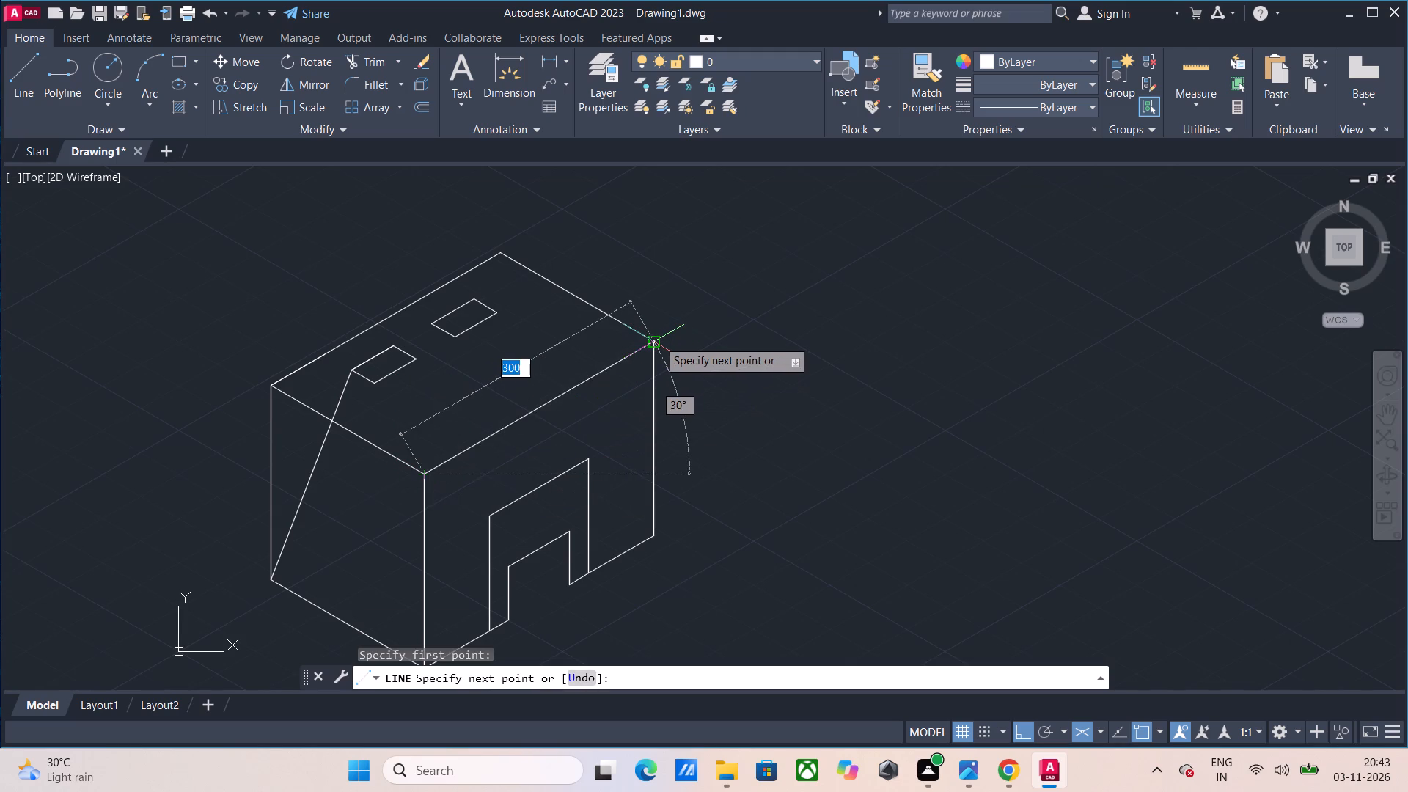
pyautogui.write('70')
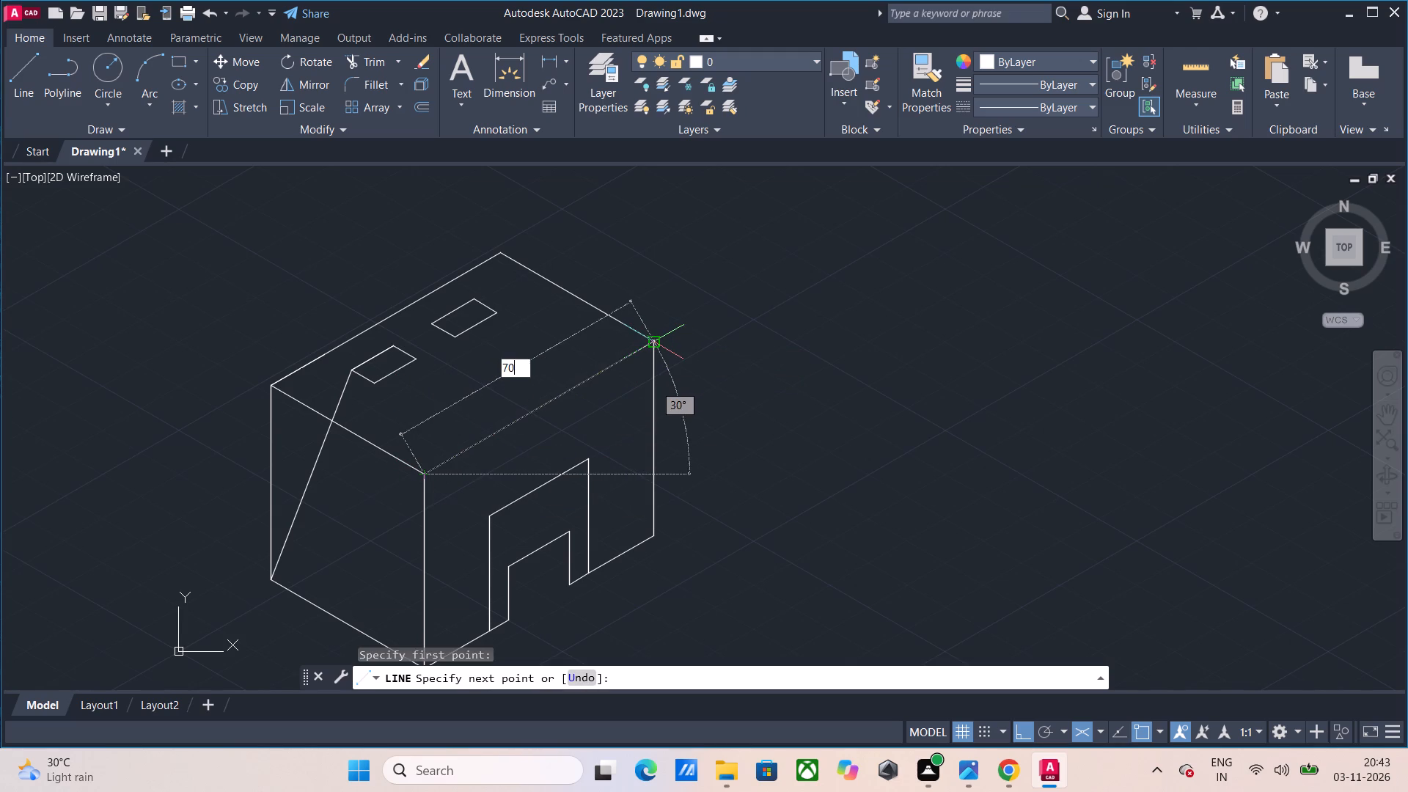
pyautogui.press('Return')
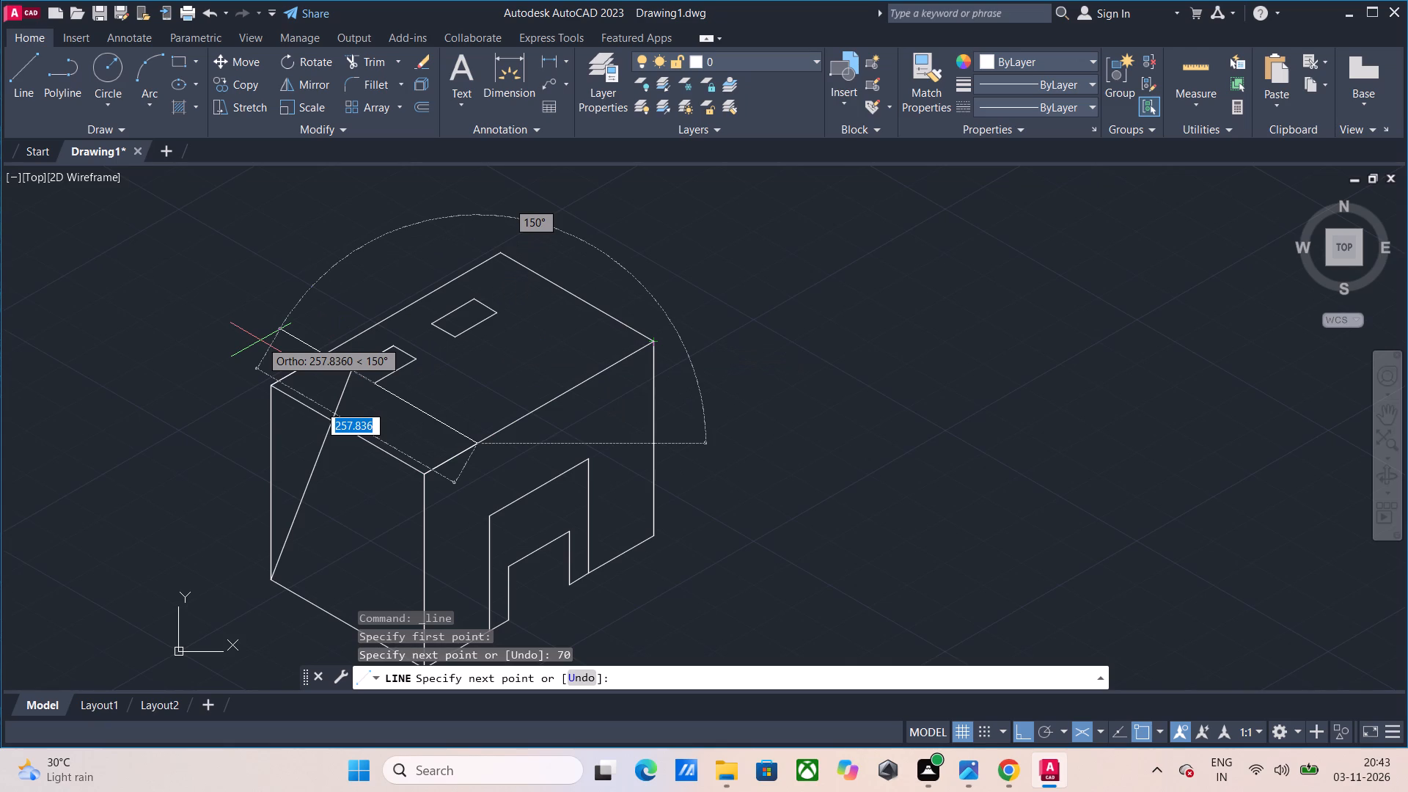
pyautogui.write('35')
pyautogui.press('Return')
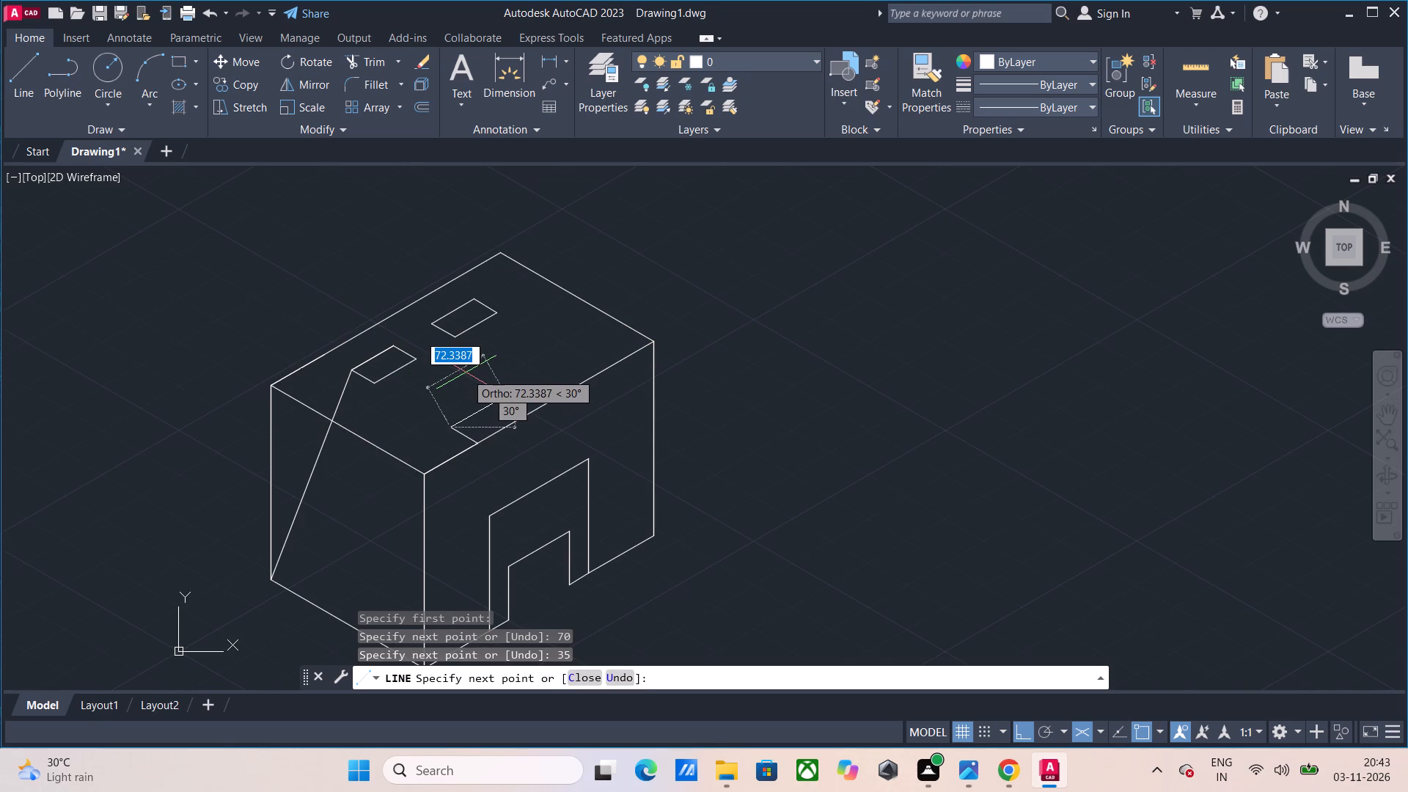
# Continue the line into a closed 55 by 30 rectangle: 55 along 30°, 30 along 150°, 55 along 210°, and 30 along 330°.
pyautogui.write('55')
pyautogui.press('Return')
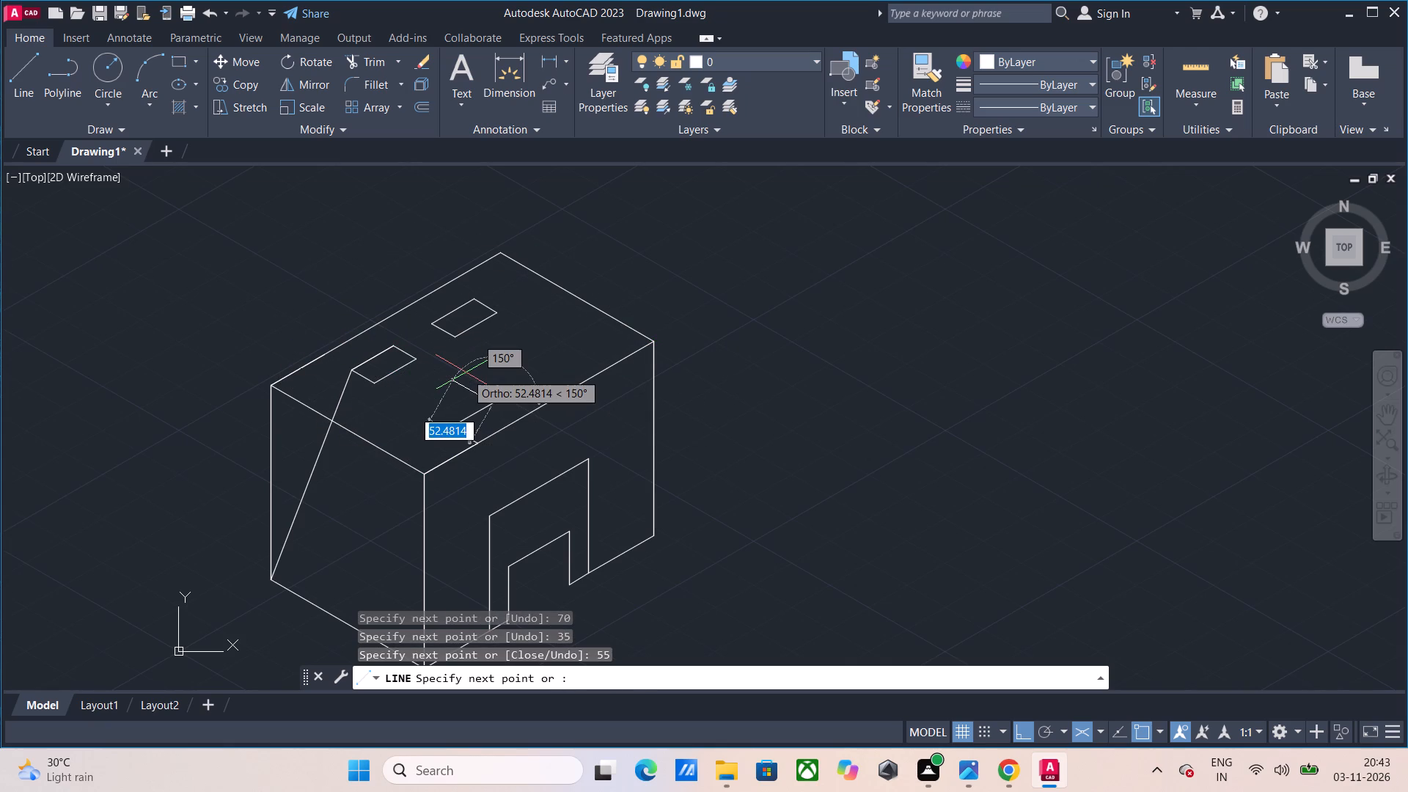
pyautogui.write('30')
pyautogui.press('Return')
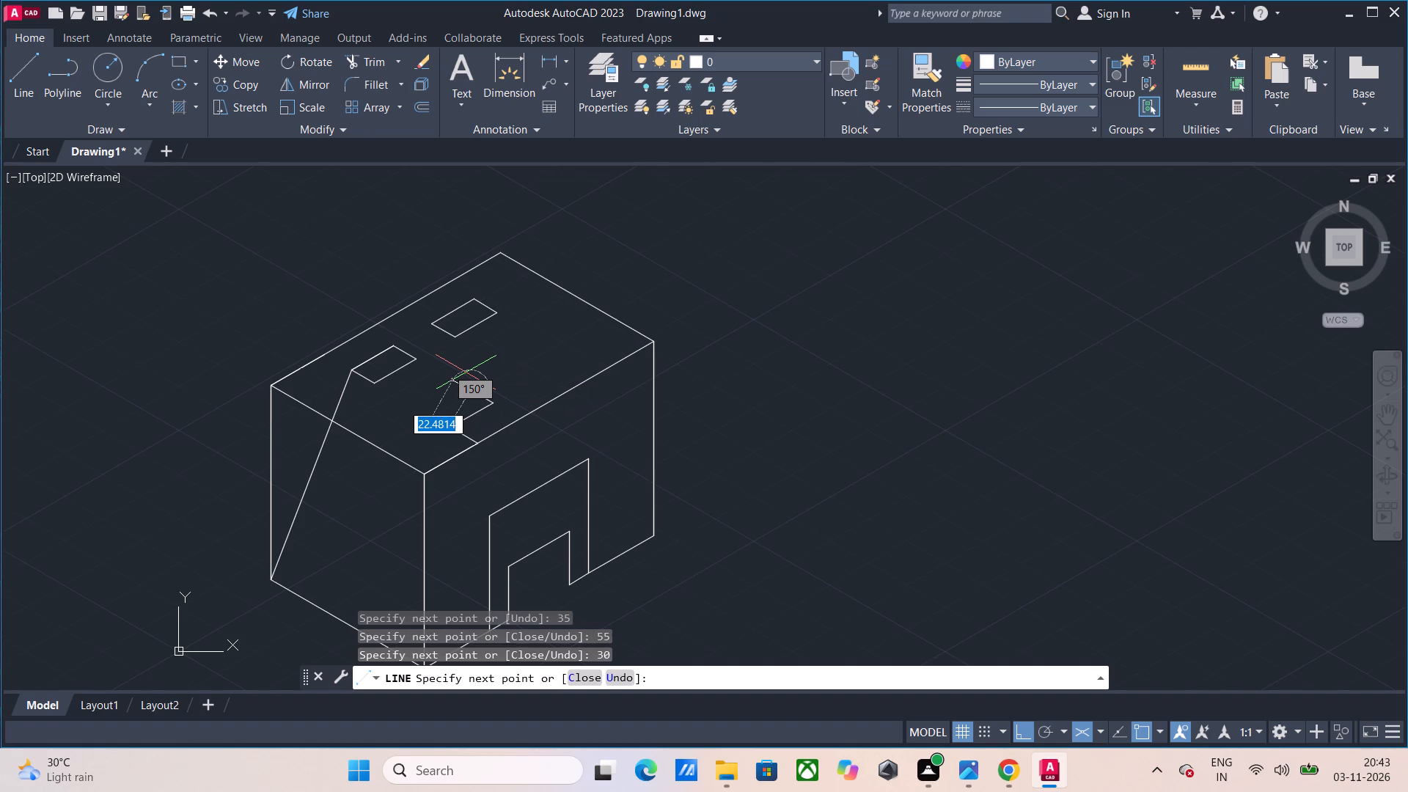
pyautogui.write('55')
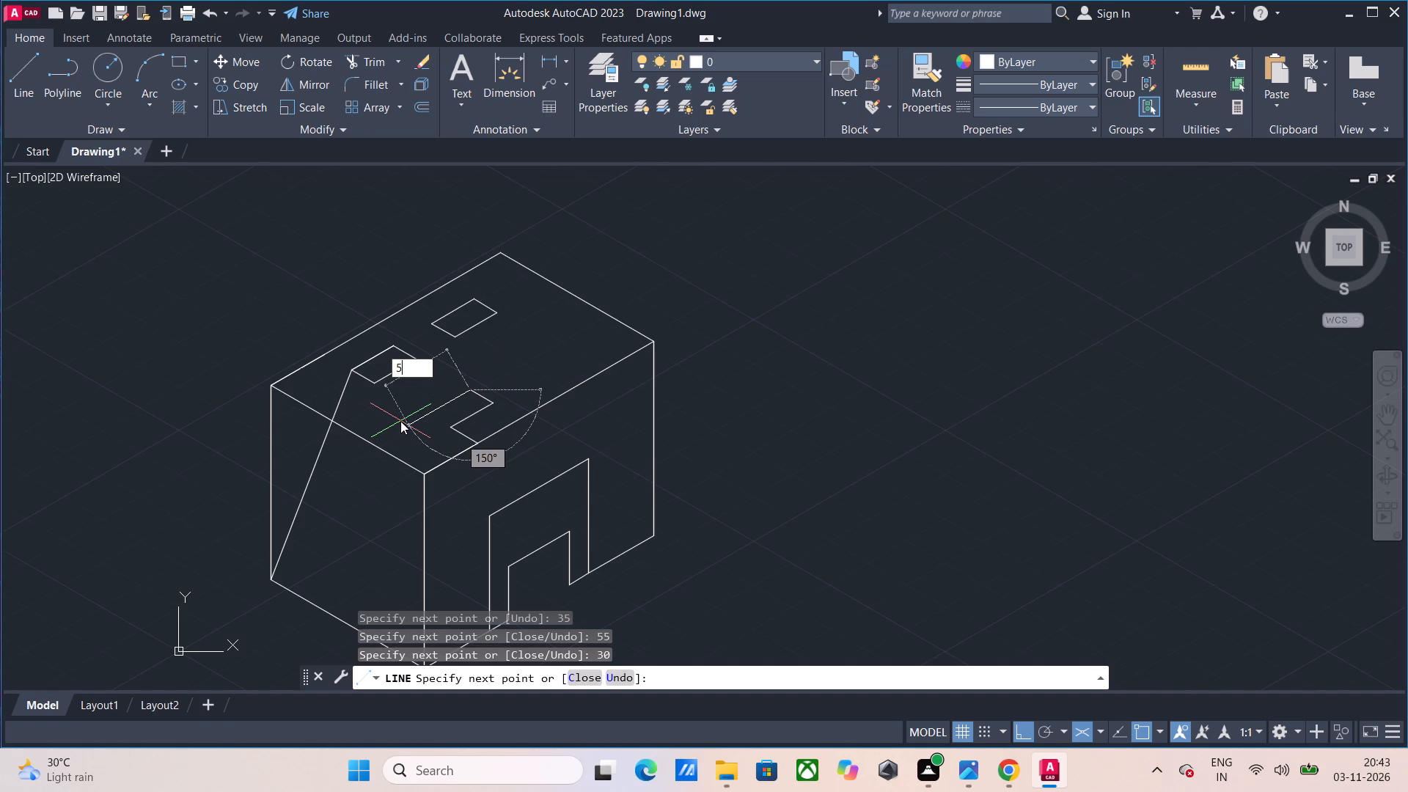
pyautogui.press('Return')
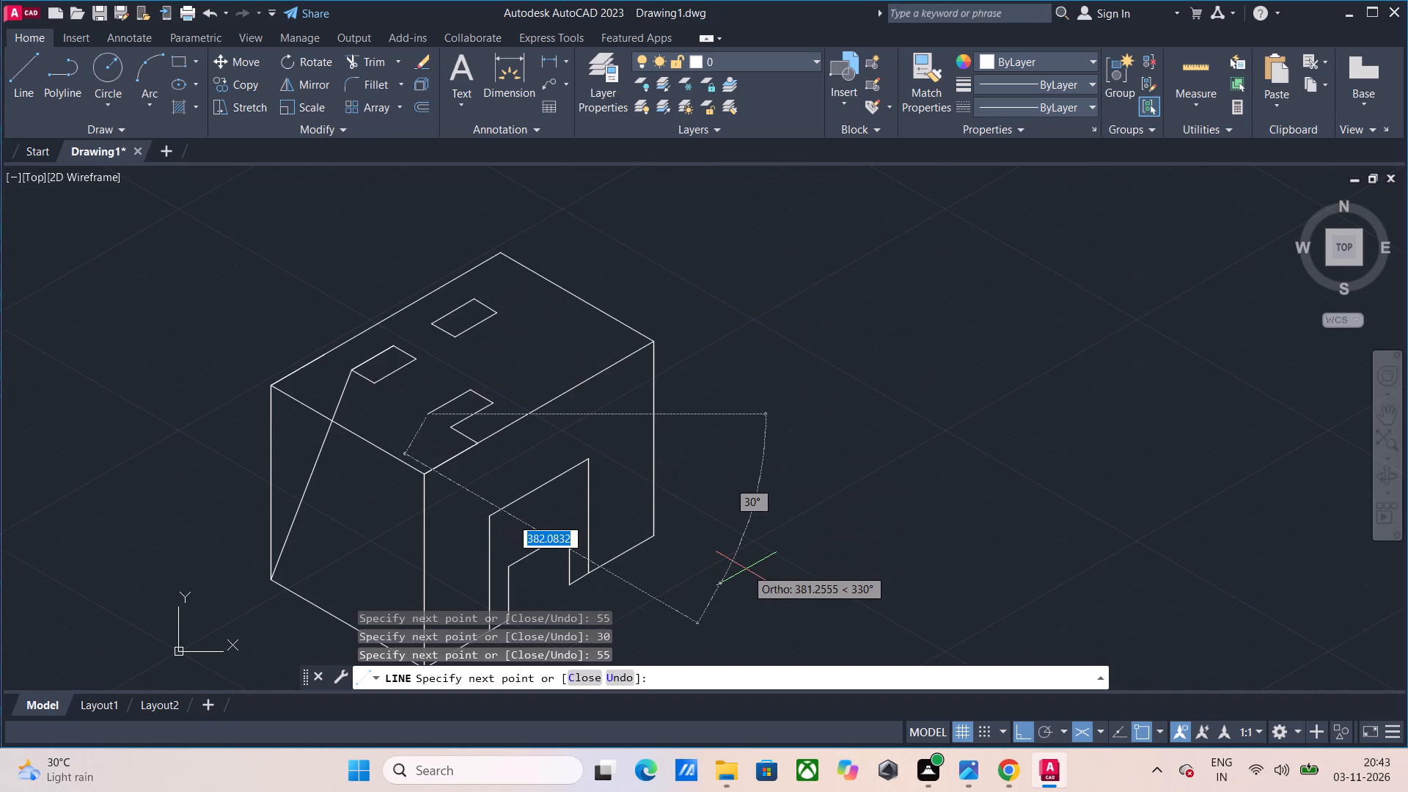
pyautogui.write('30')
pyautogui.press('Return')
pyautogui.press('Escape')
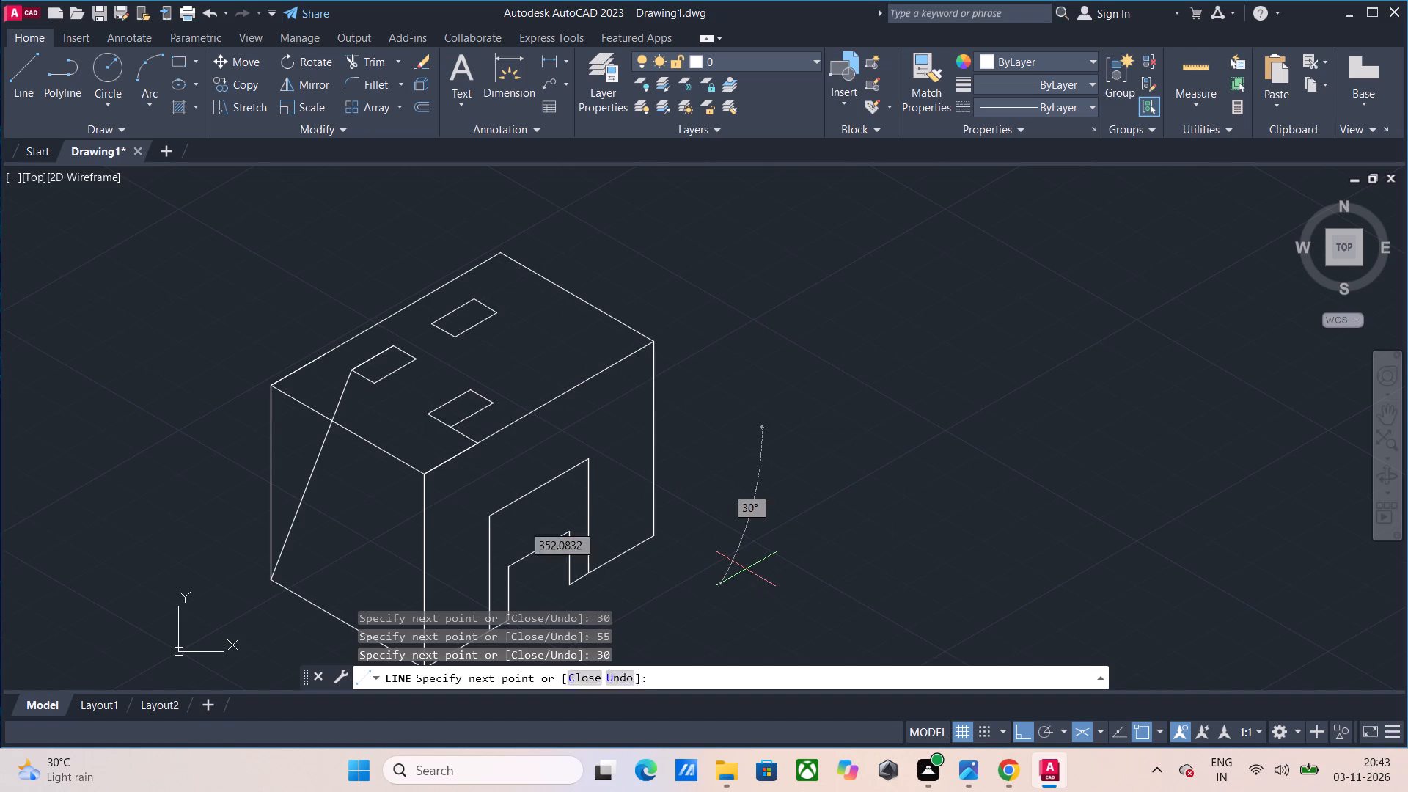
# Delete the 35 offset line between the box's front top edge and the new rectangle.
pyautogui.click(468, 434)
pyautogui.press('Delete')
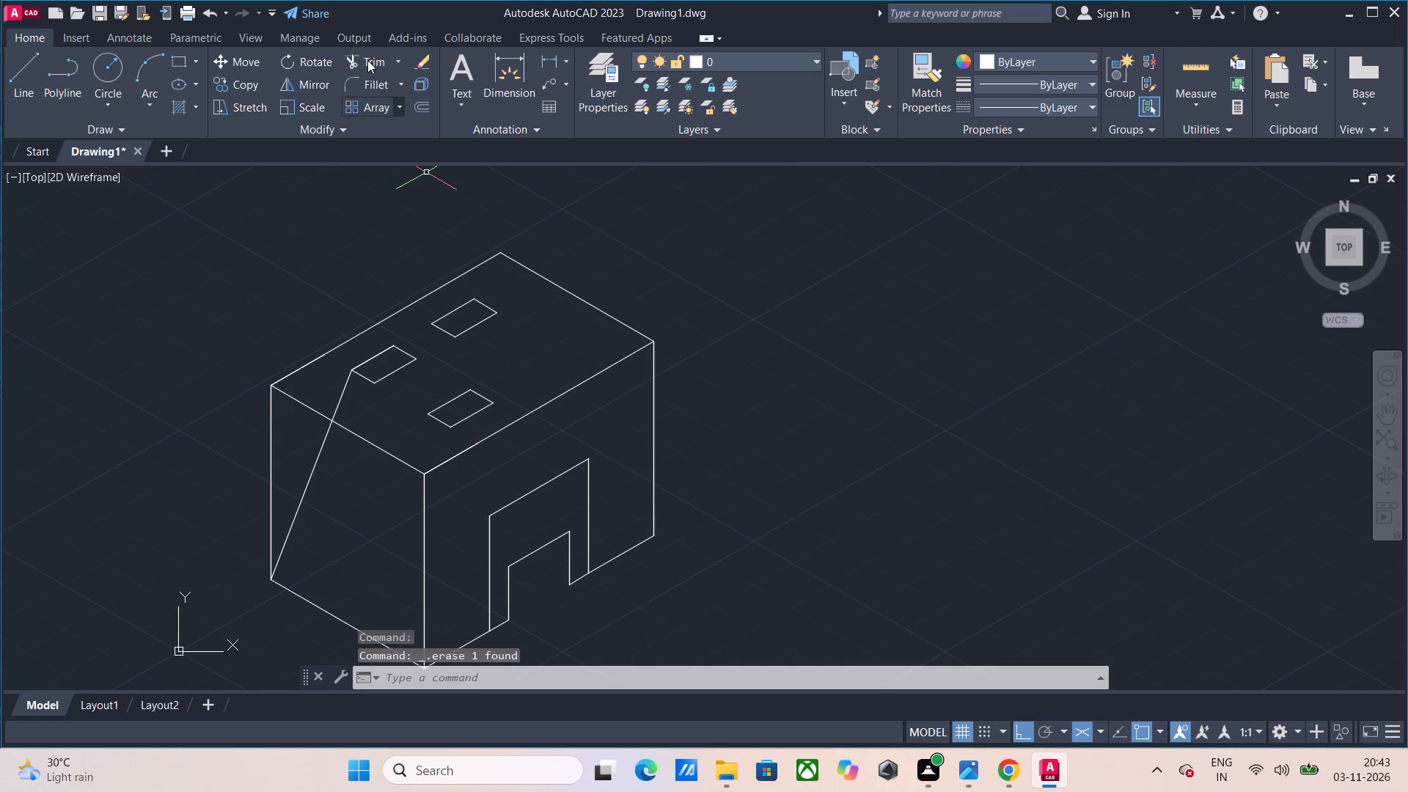
# Draw a slanted edge from the front rectangle's outer corner to the box's front bottom corner.
pyautogui.click(27, 58)
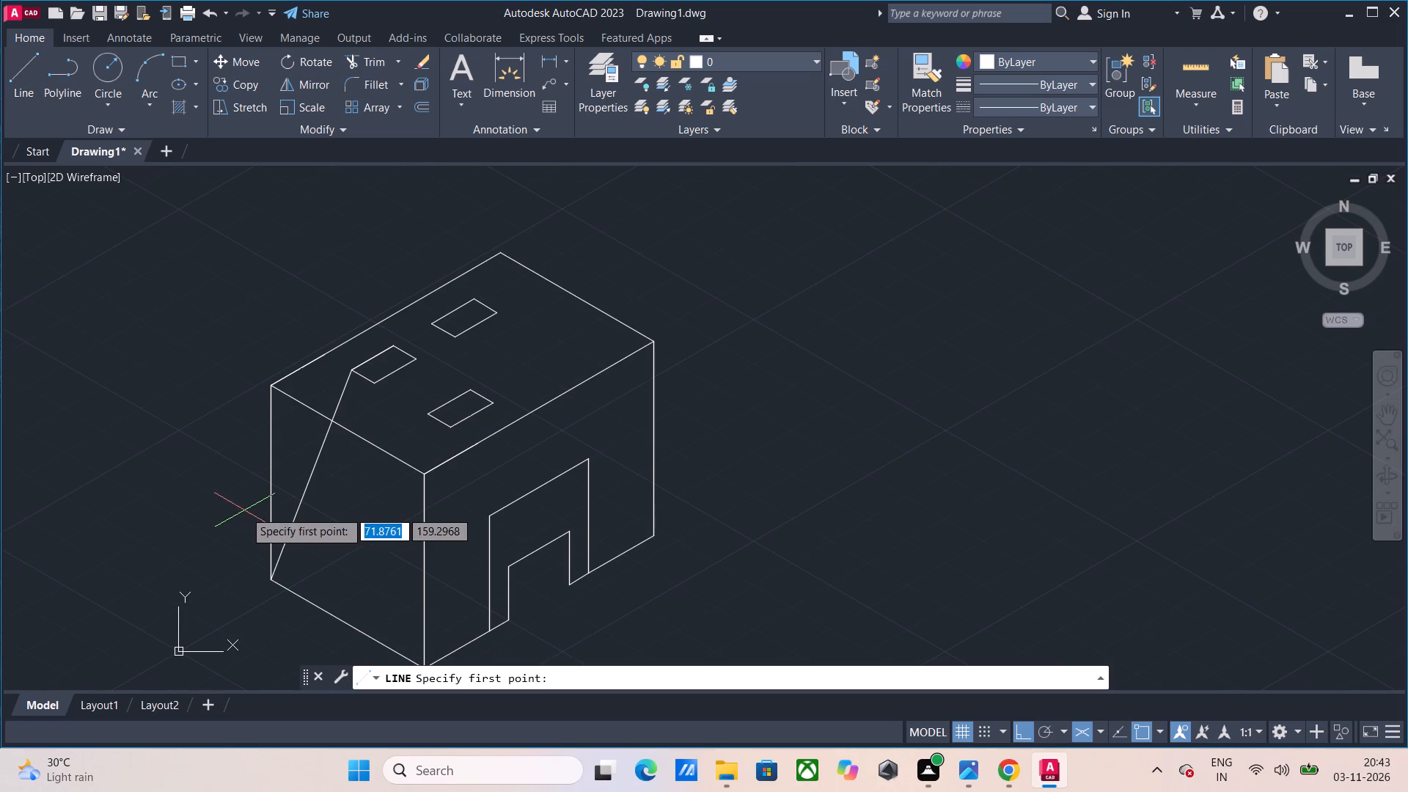
pyautogui.moveTo(311, 519); pyautogui.dragTo(397, 462, button='middle')
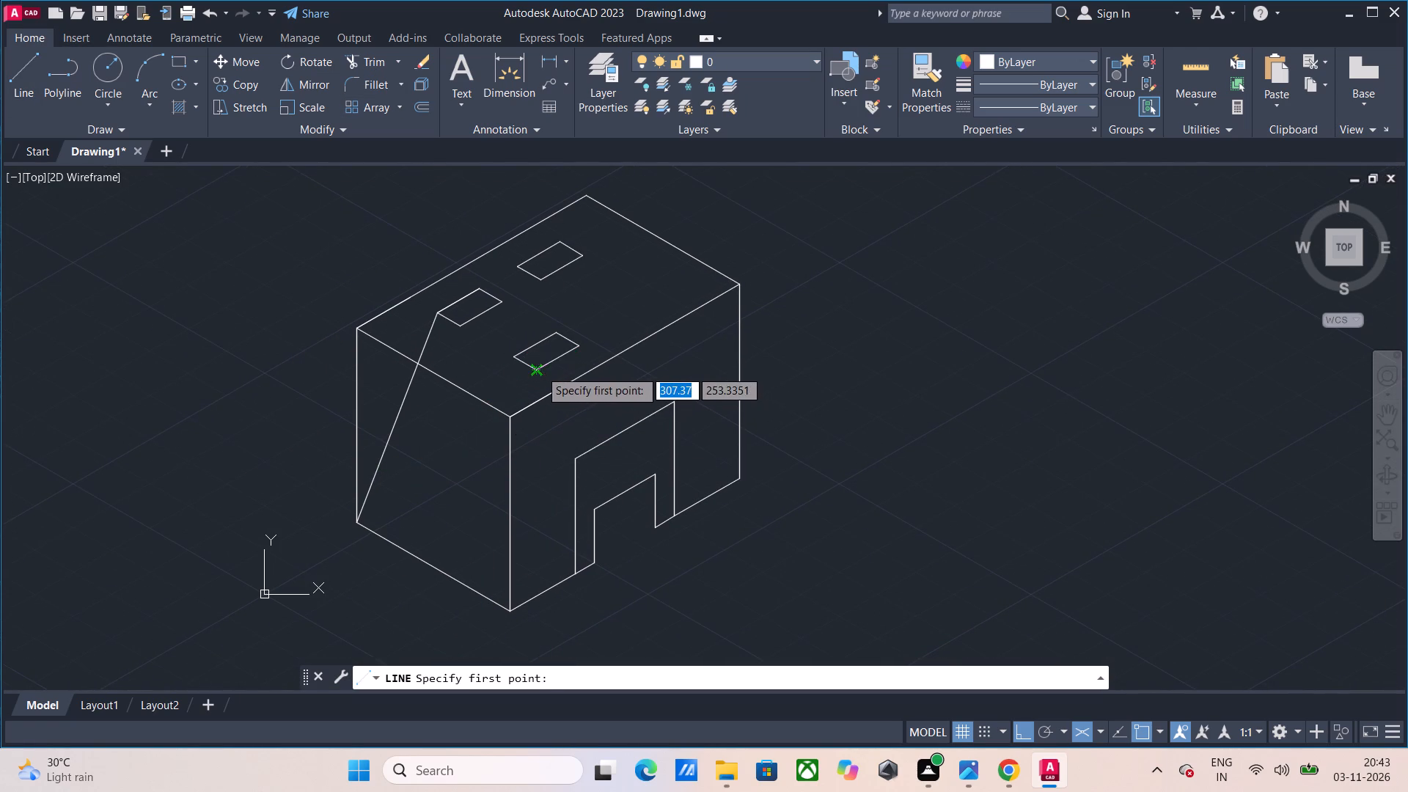
pyautogui.click(540, 370)
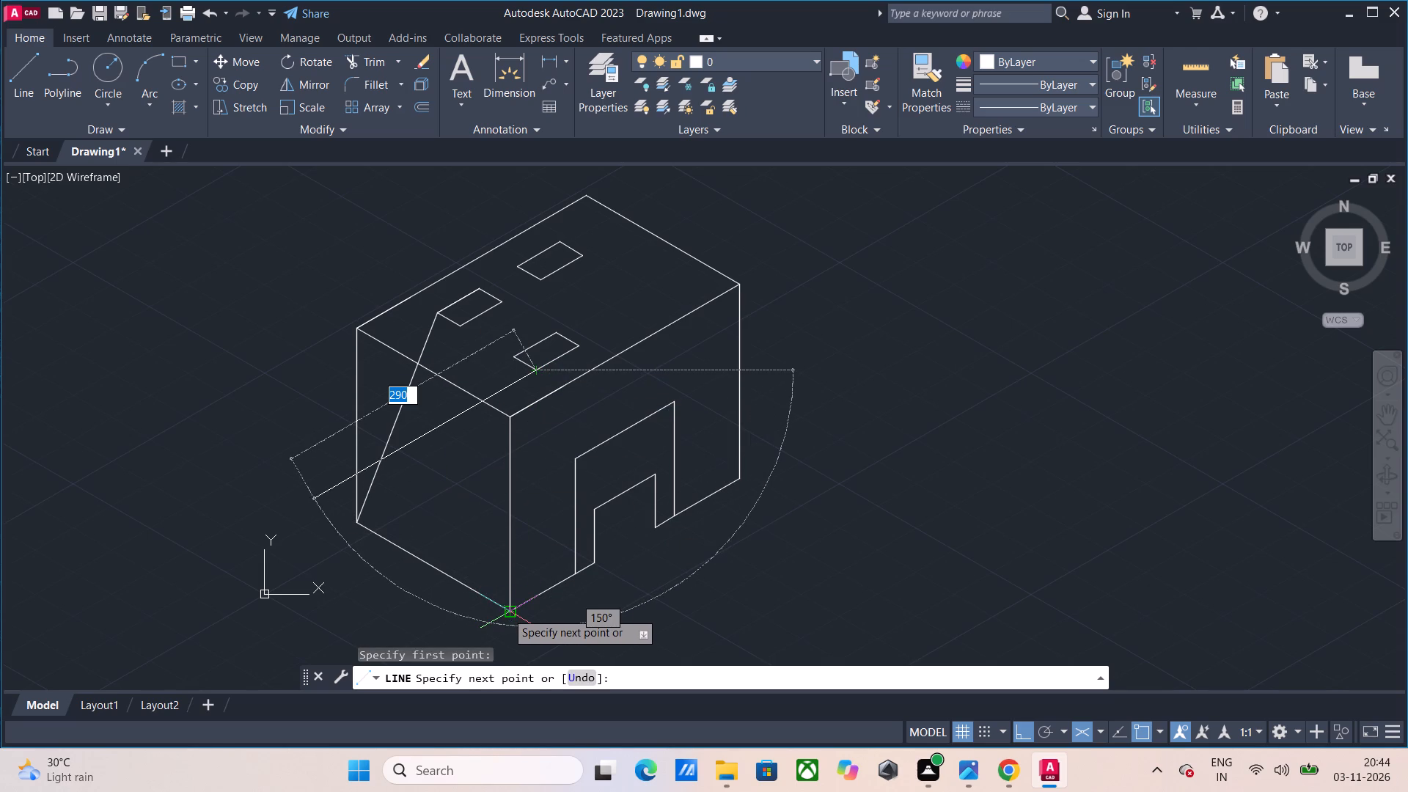
pyautogui.click(507, 612)
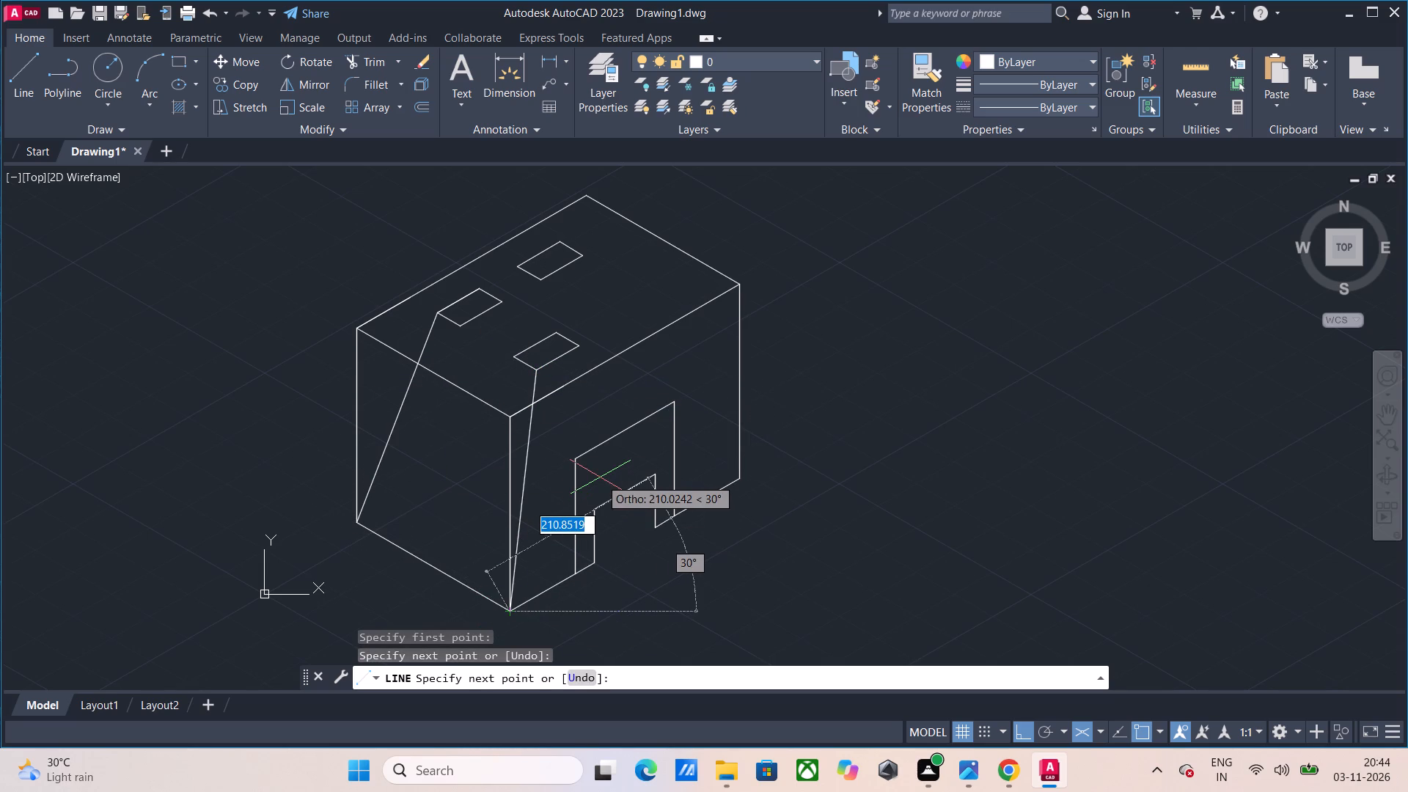
pyautogui.press('Escape')
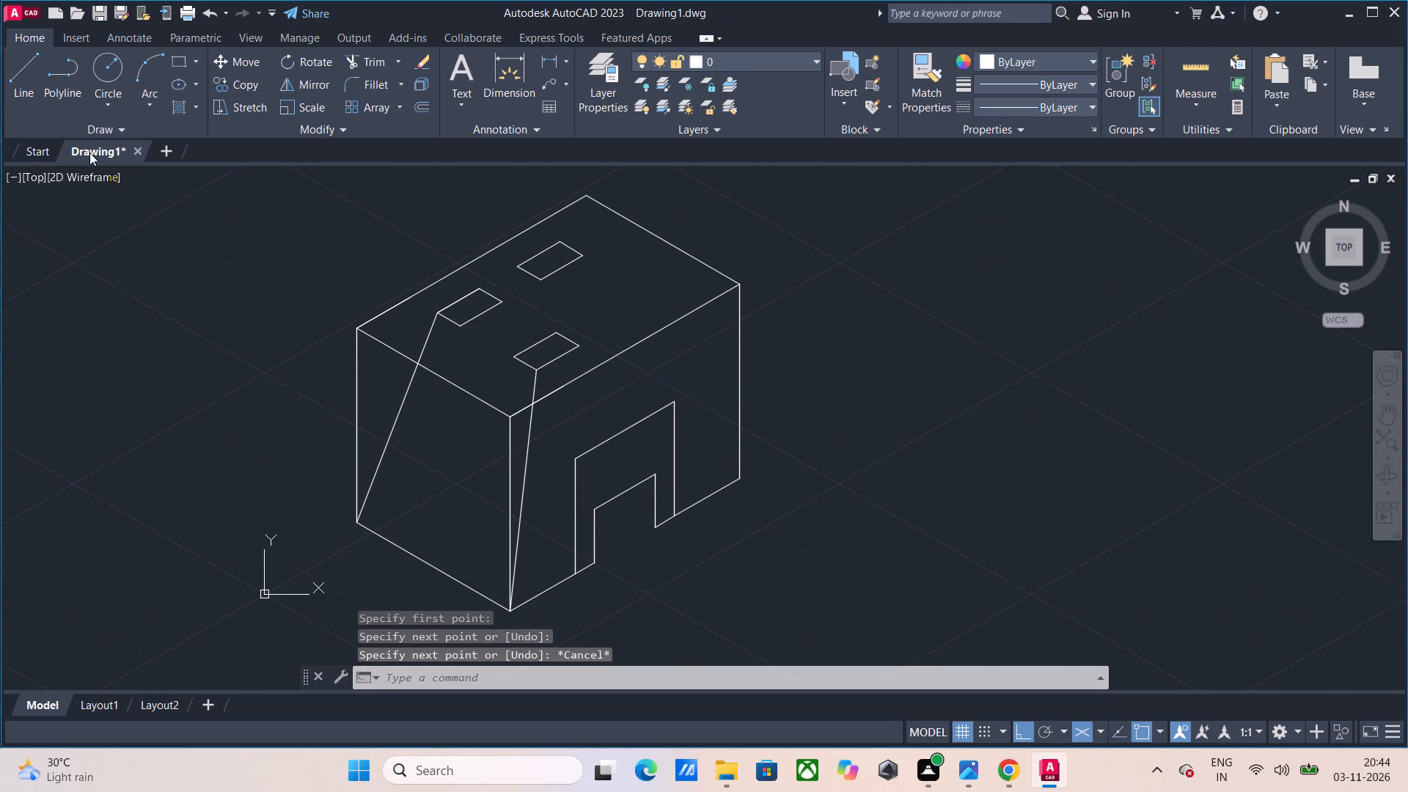
# Copy the left slanted edge from the left rectangle's outer corner to the adjacent corner of its 30-long end.
pyautogui.click(24, 81)
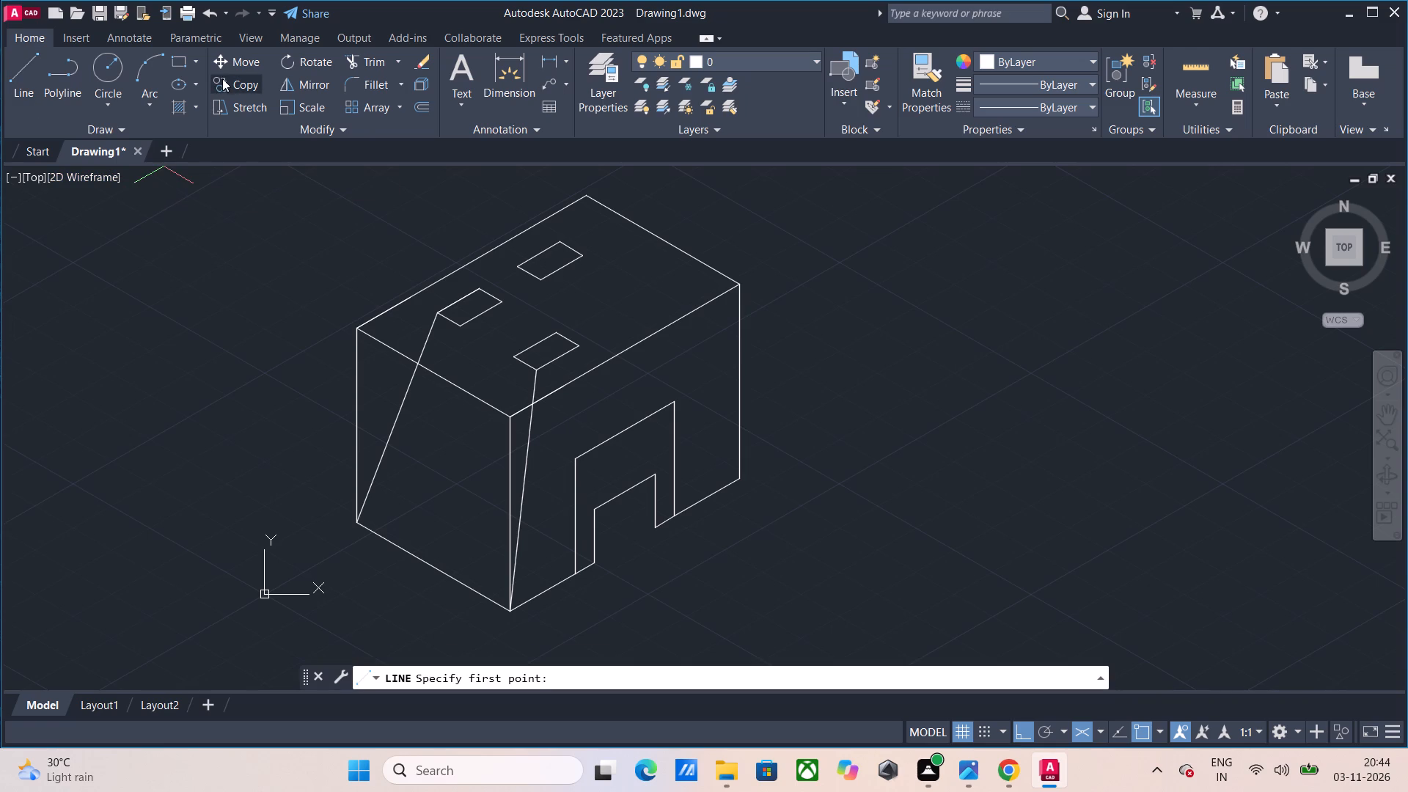
pyautogui.click(226, 83)
pyautogui.click(425, 337)
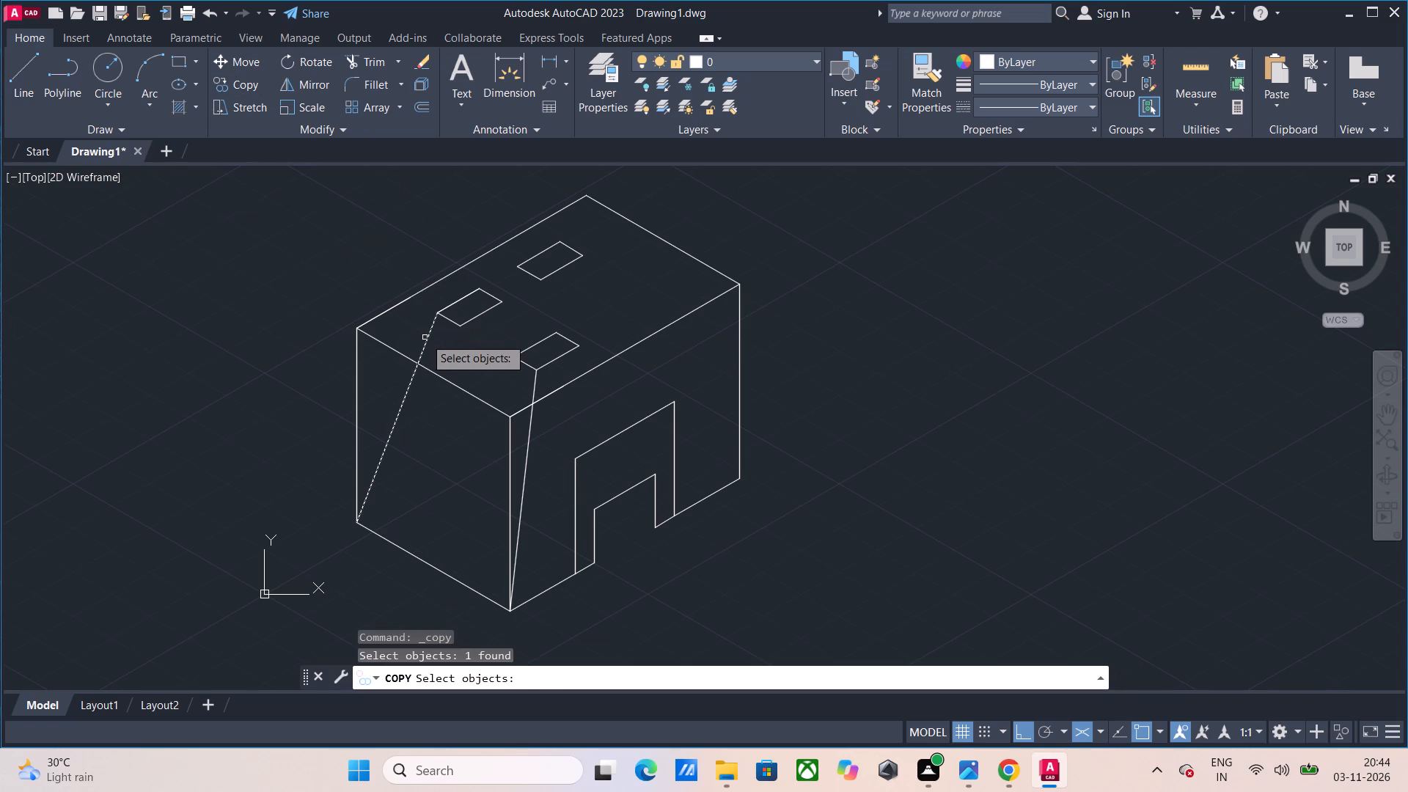
pyautogui.press('Return')
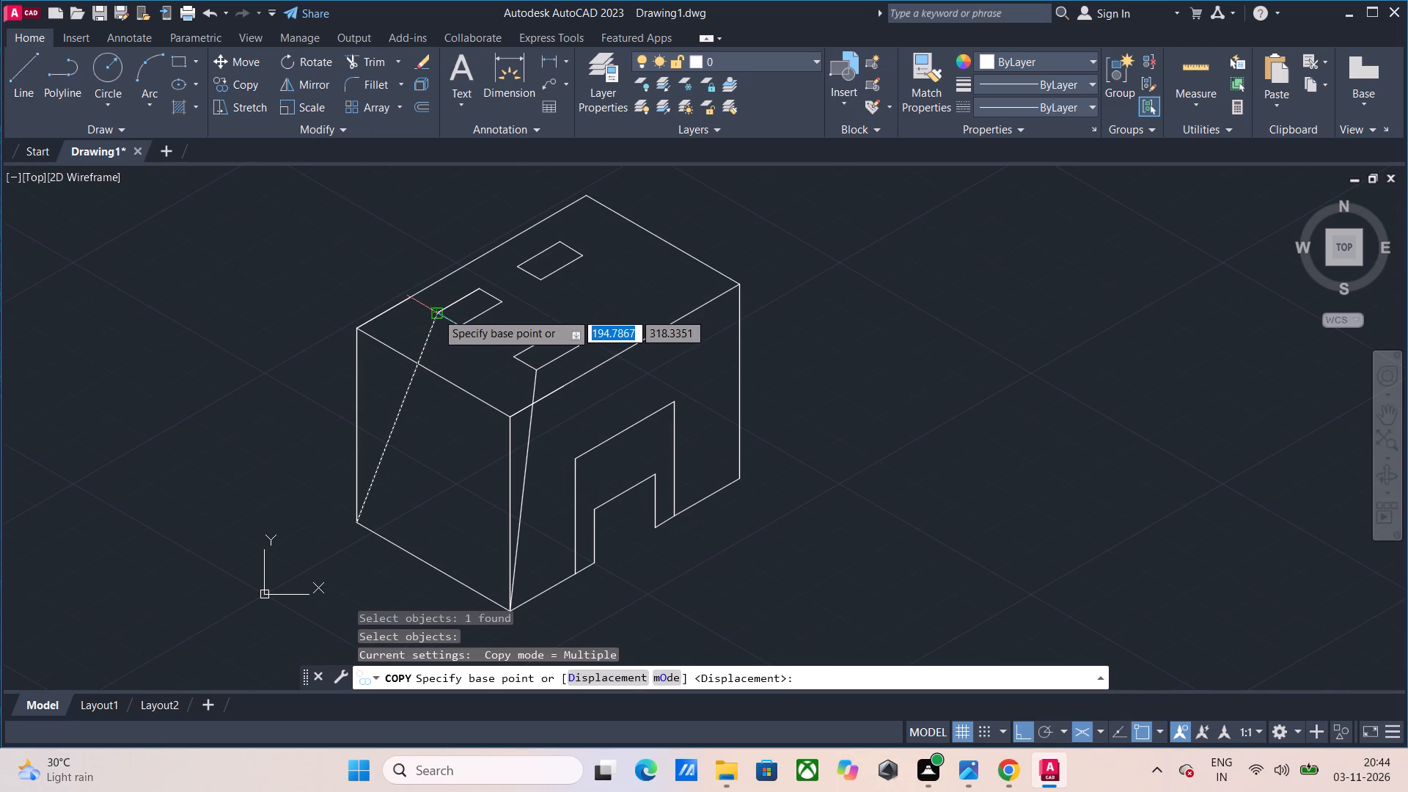
pyautogui.click(436, 312)
pyautogui.click(459, 326)
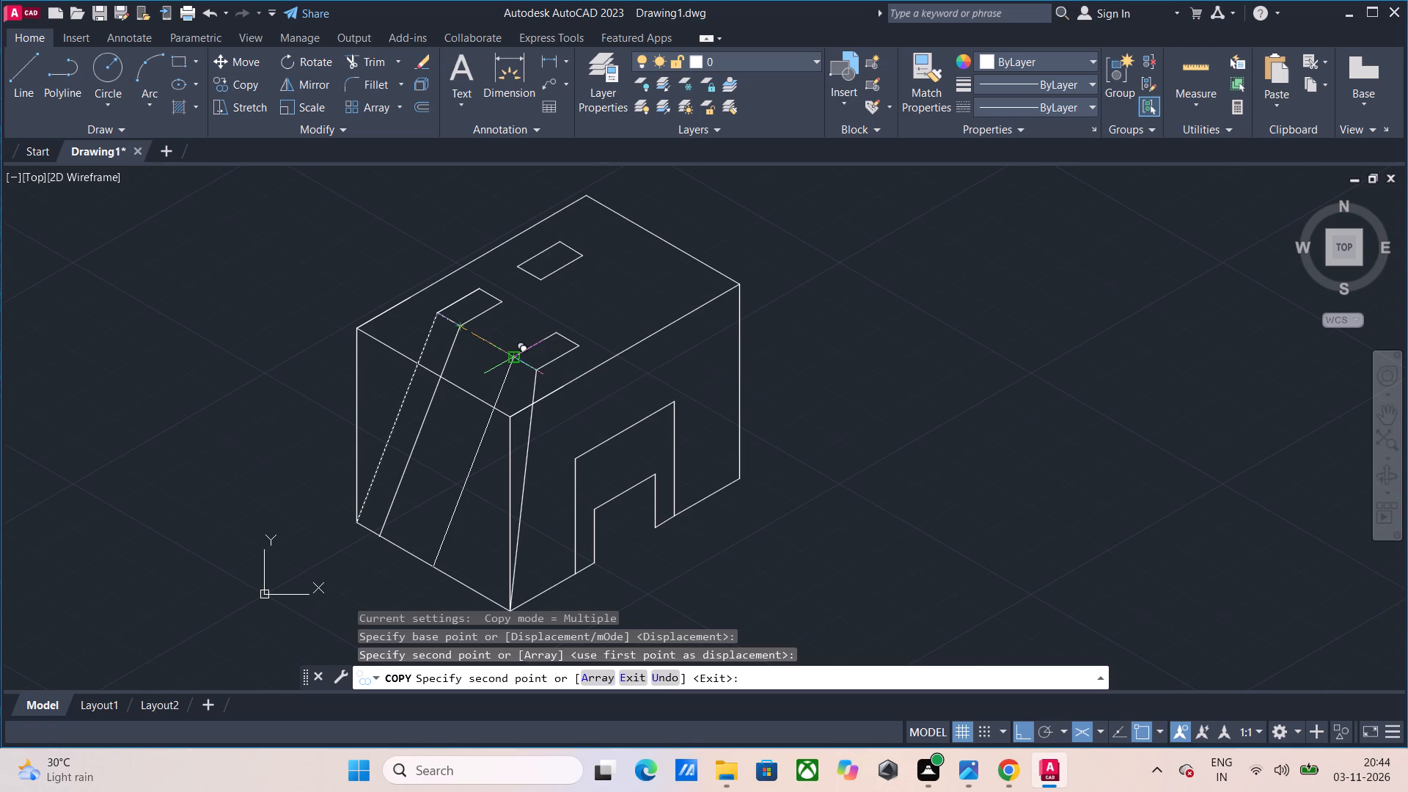
pyautogui.press('Escape')
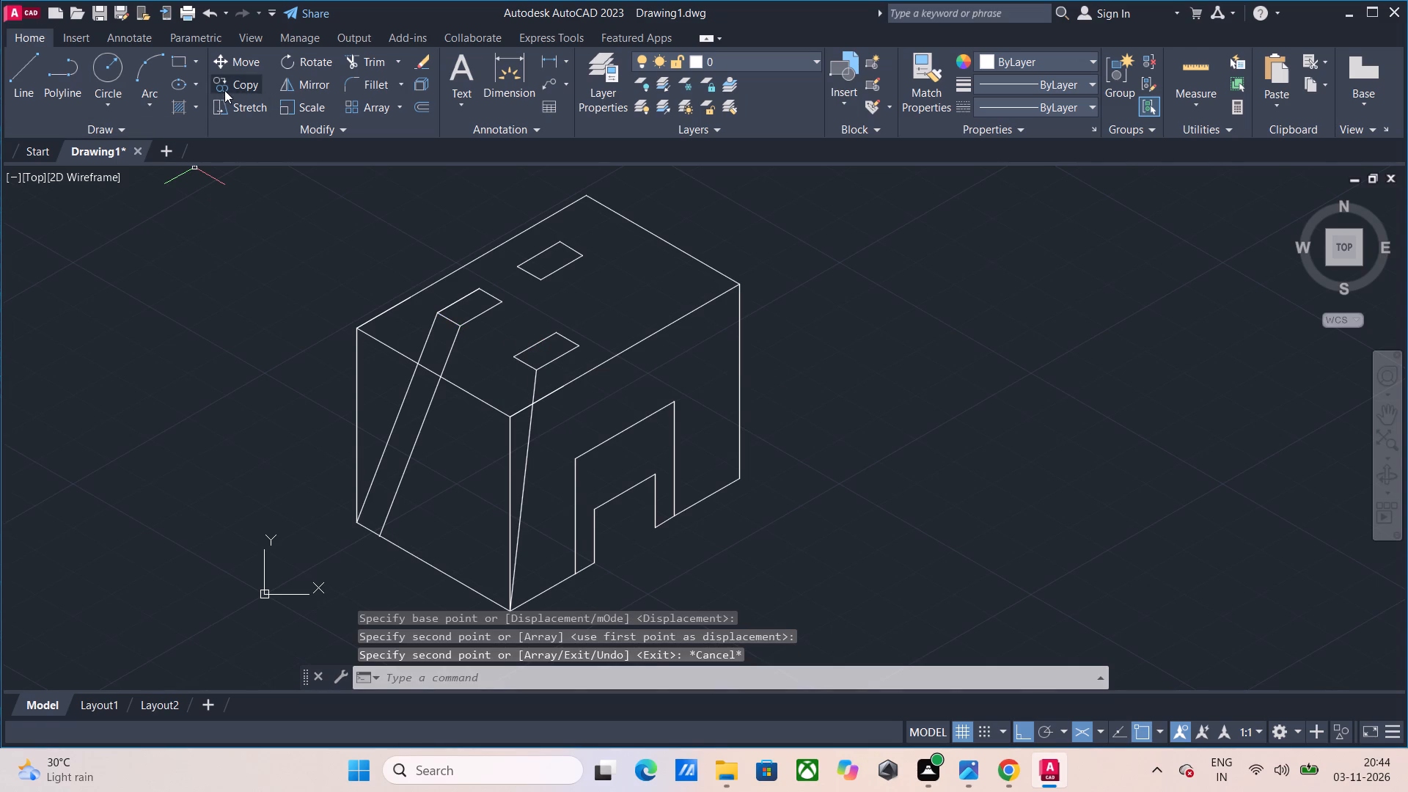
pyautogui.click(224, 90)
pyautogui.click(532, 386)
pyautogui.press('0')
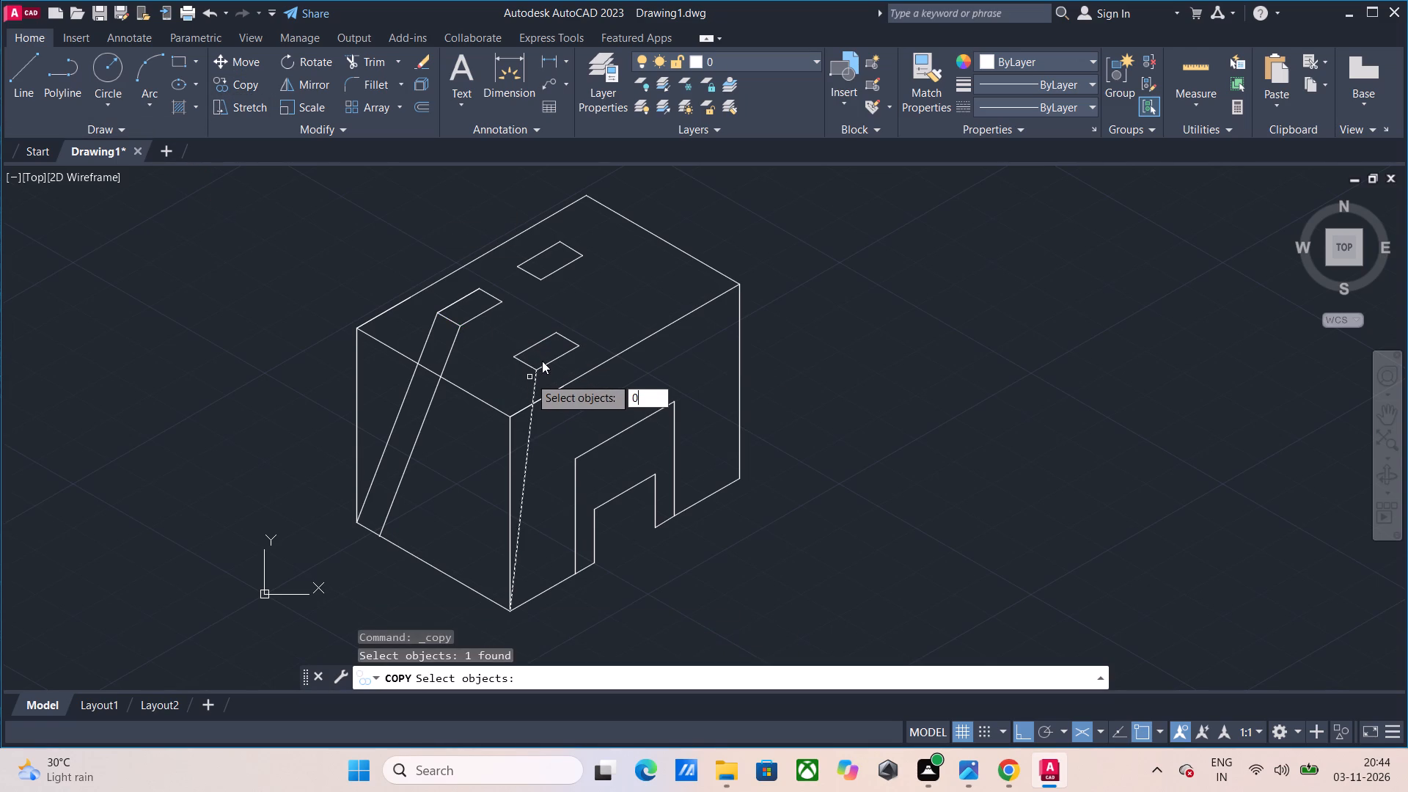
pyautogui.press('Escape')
# Copy the front slanted edge from the front rectangle's outer corner to the other corner of its 30-long left end.
pyautogui.press('Return')
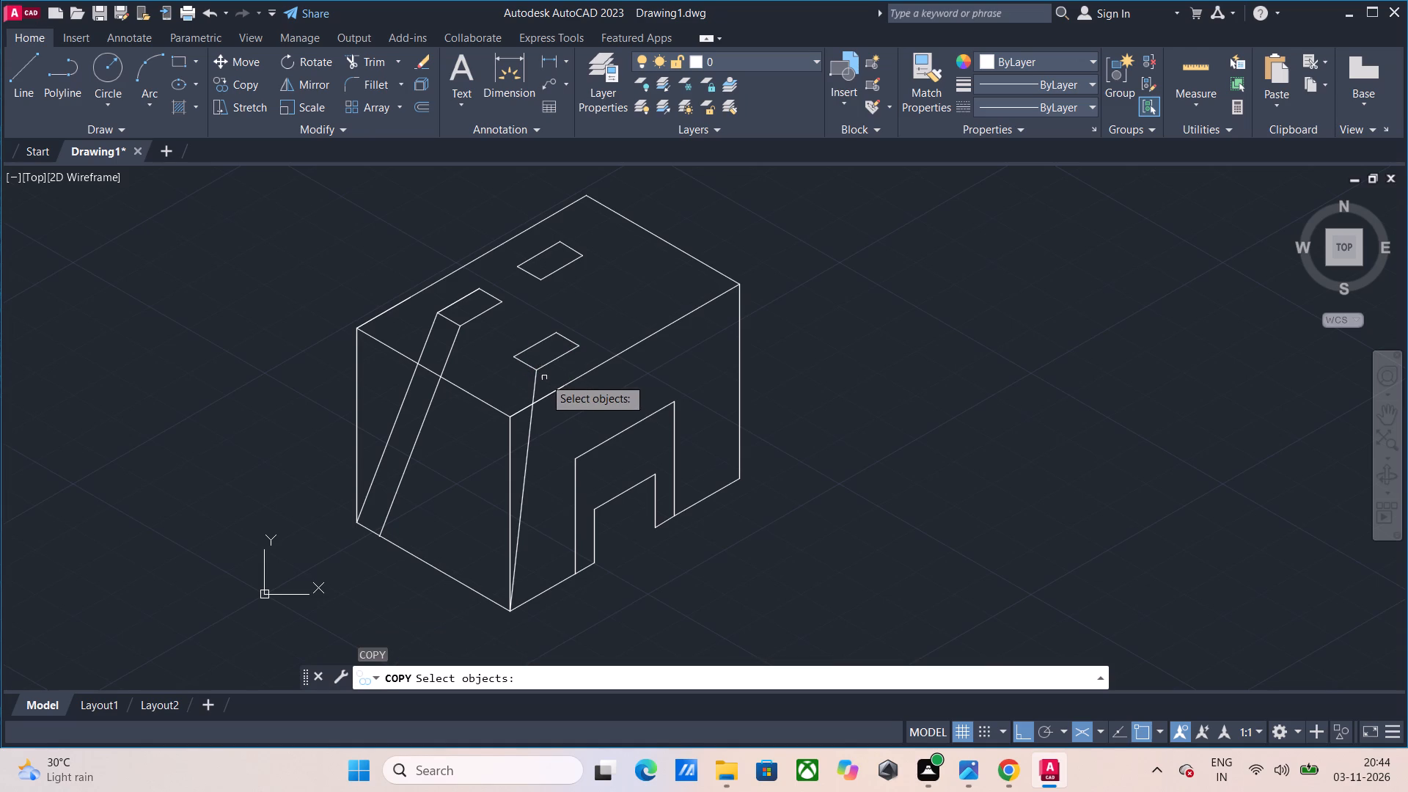
pyautogui.click(532, 382)
pyautogui.press('Return')
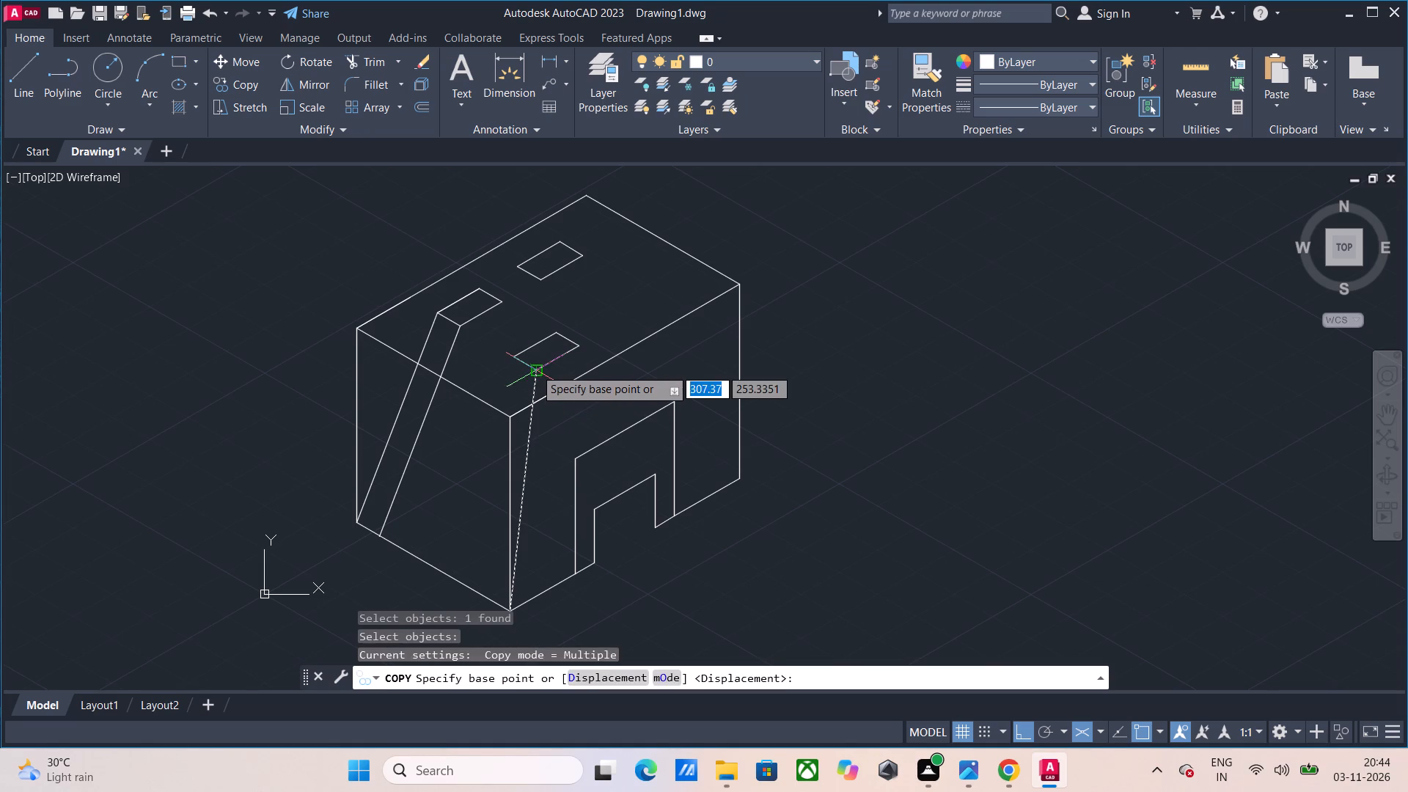
pyautogui.click(535, 368)
pyautogui.click(513, 359)
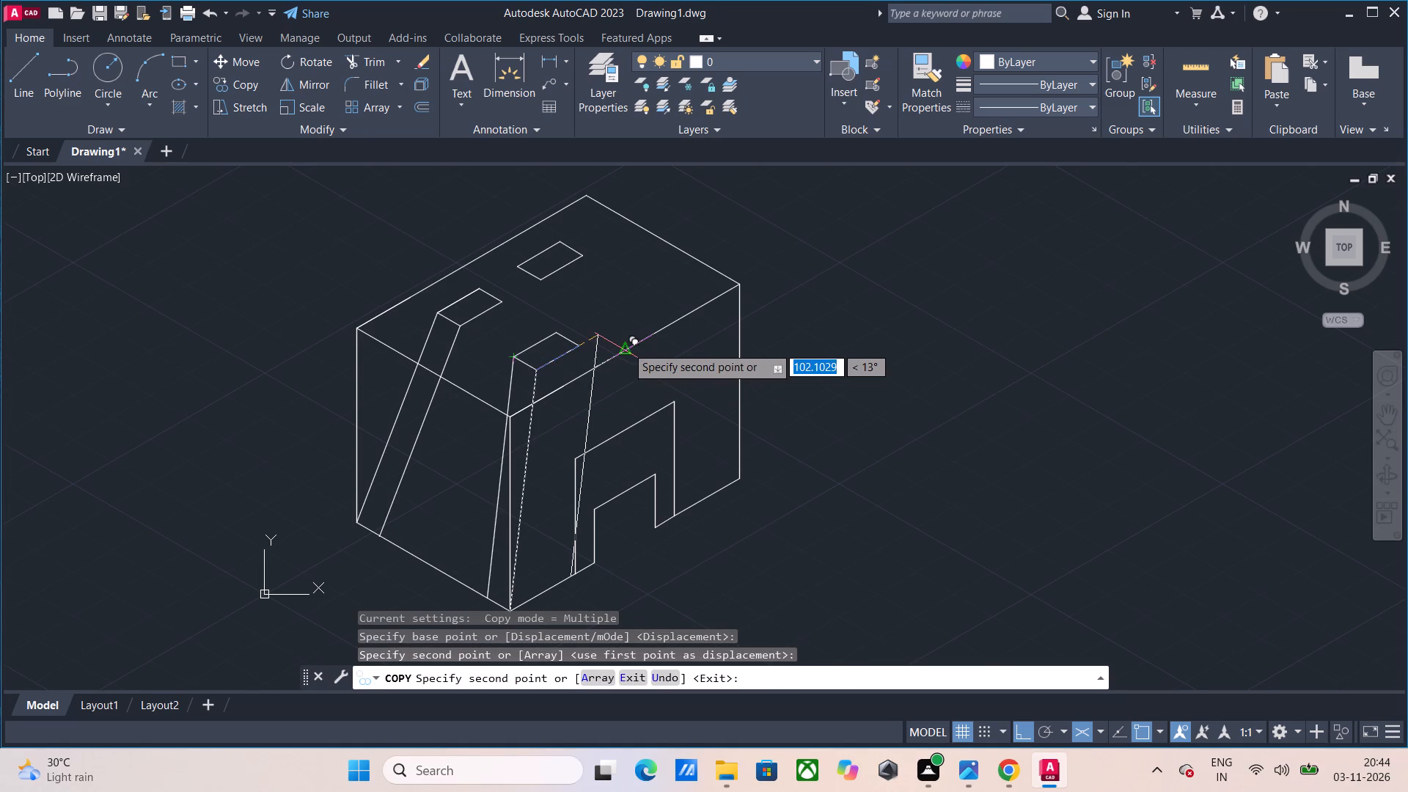
pyautogui.press('Escape')
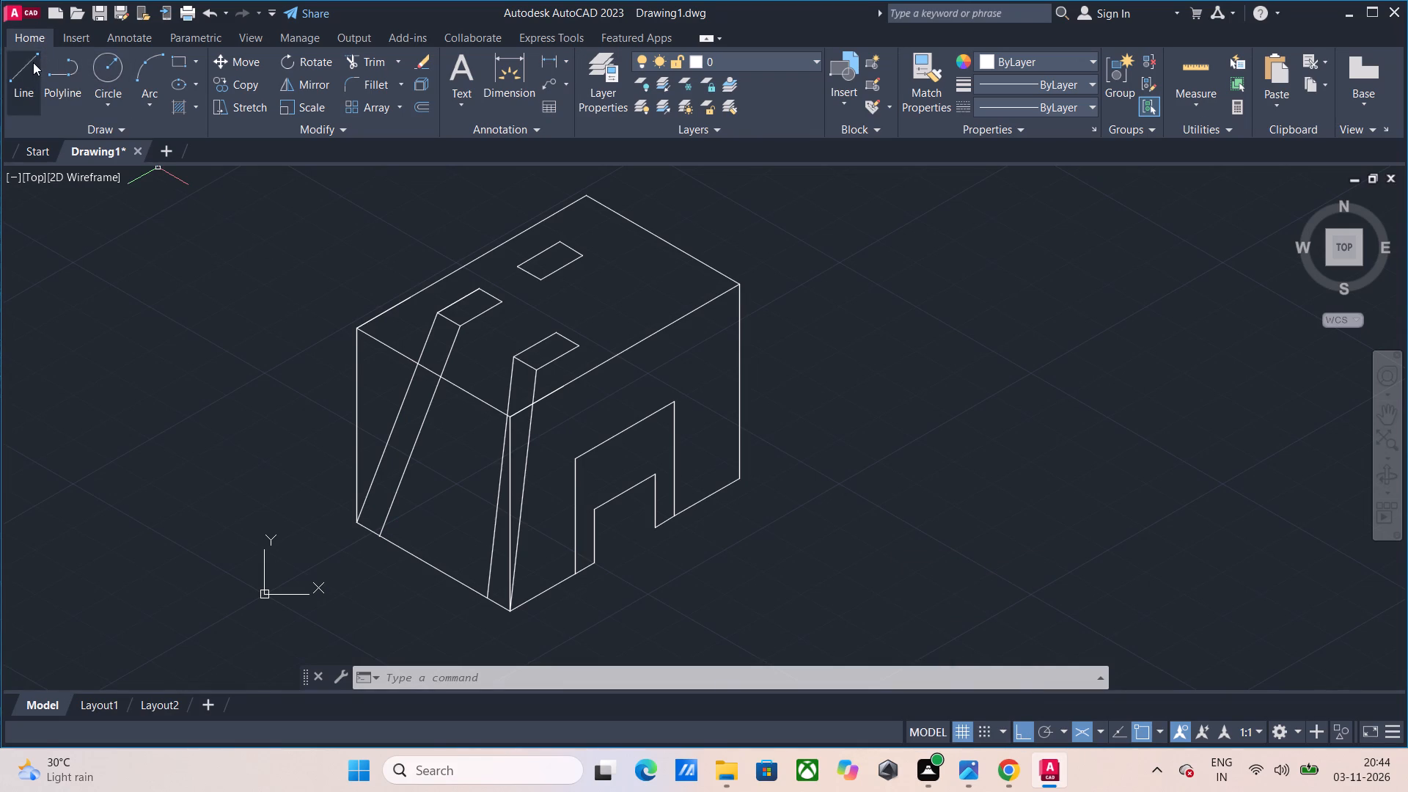
# From the box's right top corner, offset into the top face with lines 70 along 210° and 35 along 150°.
pyautogui.click(33, 62)
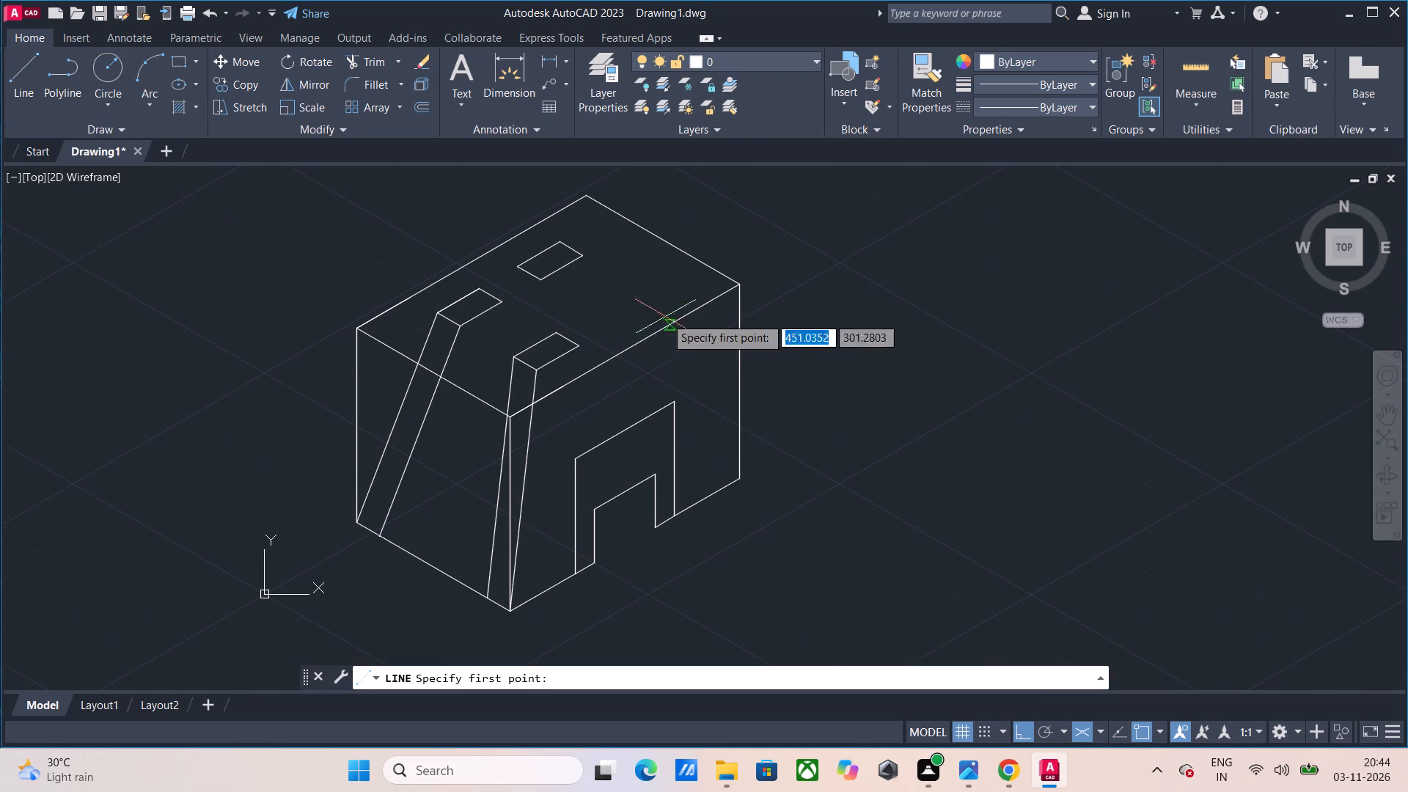
pyautogui.click(735, 286)
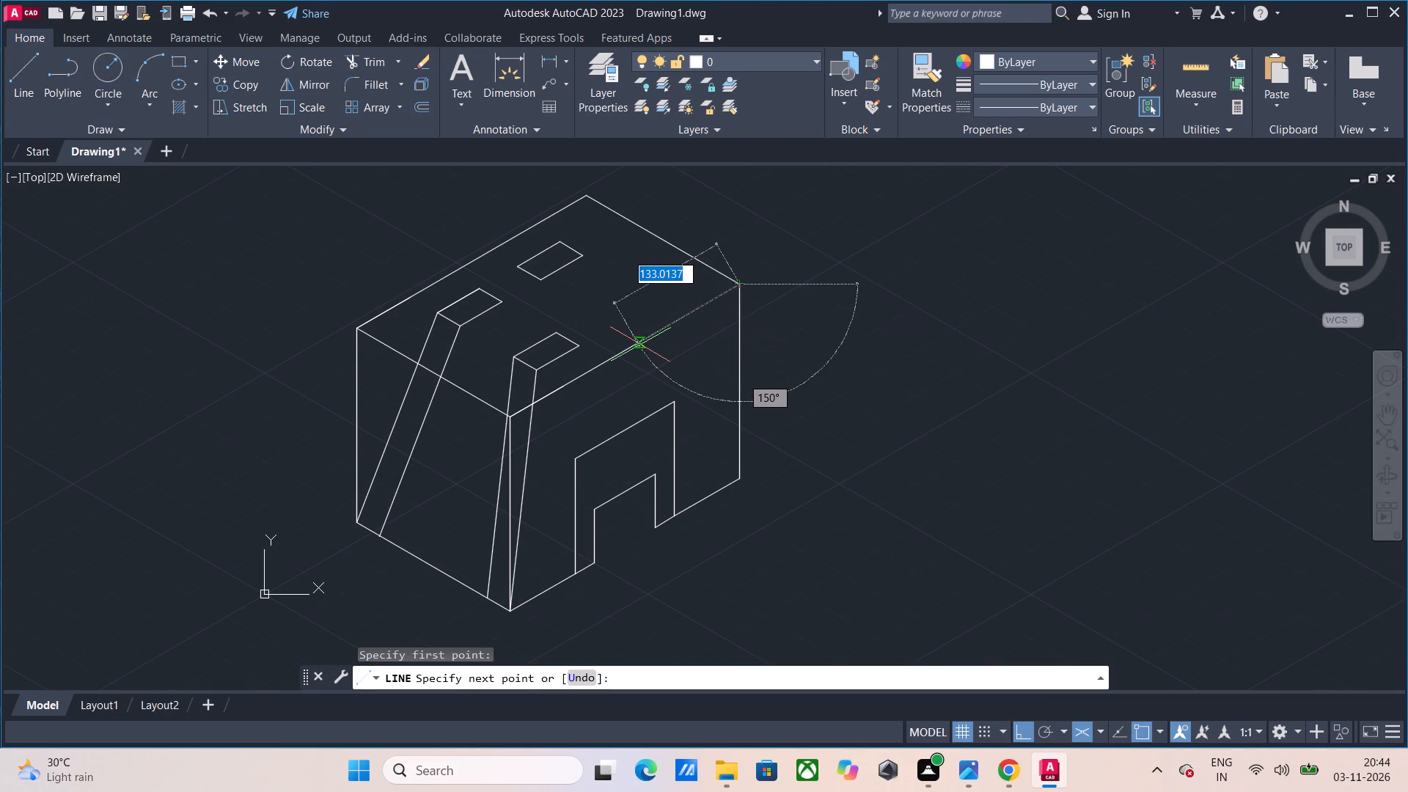
pyautogui.write('70')
pyautogui.press('Return')
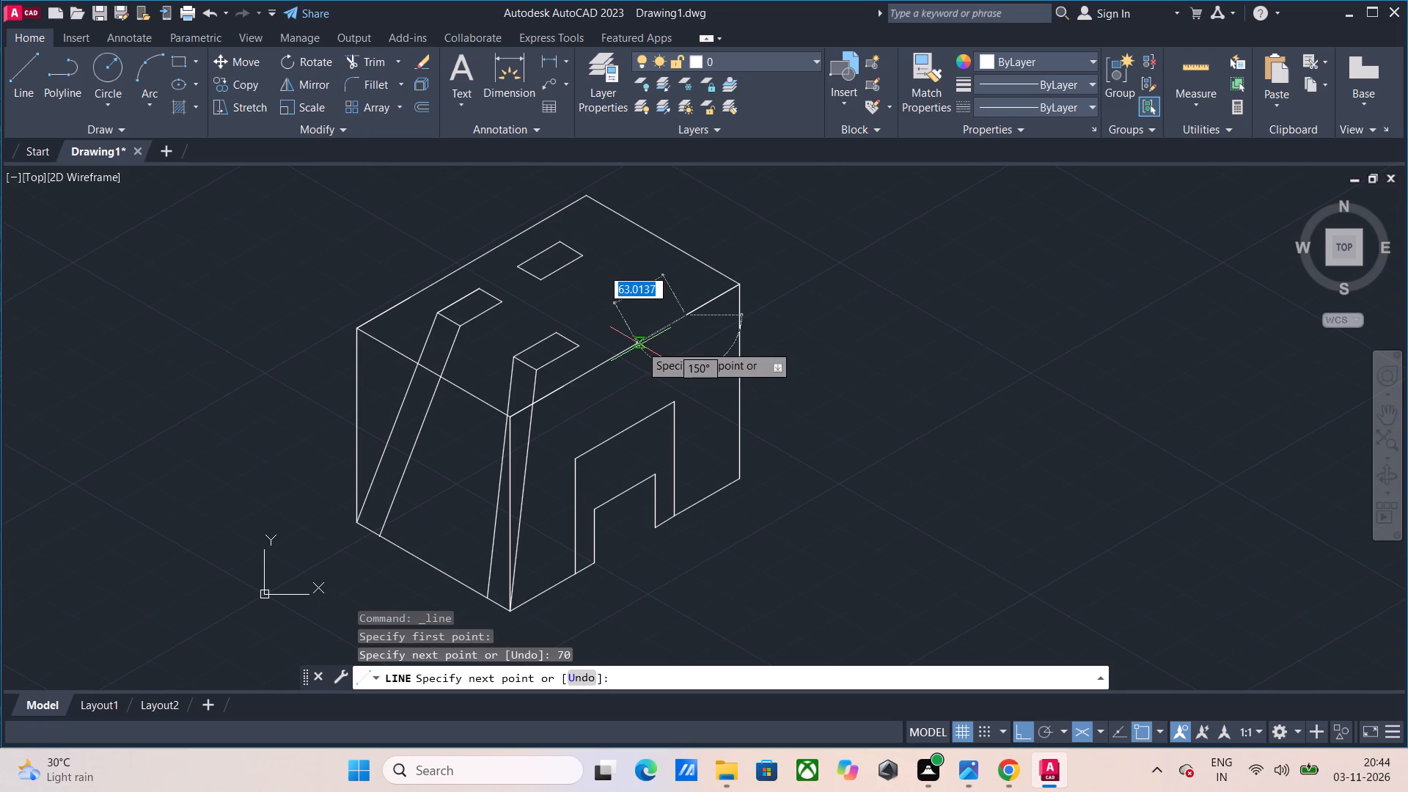
pyautogui.write('35')
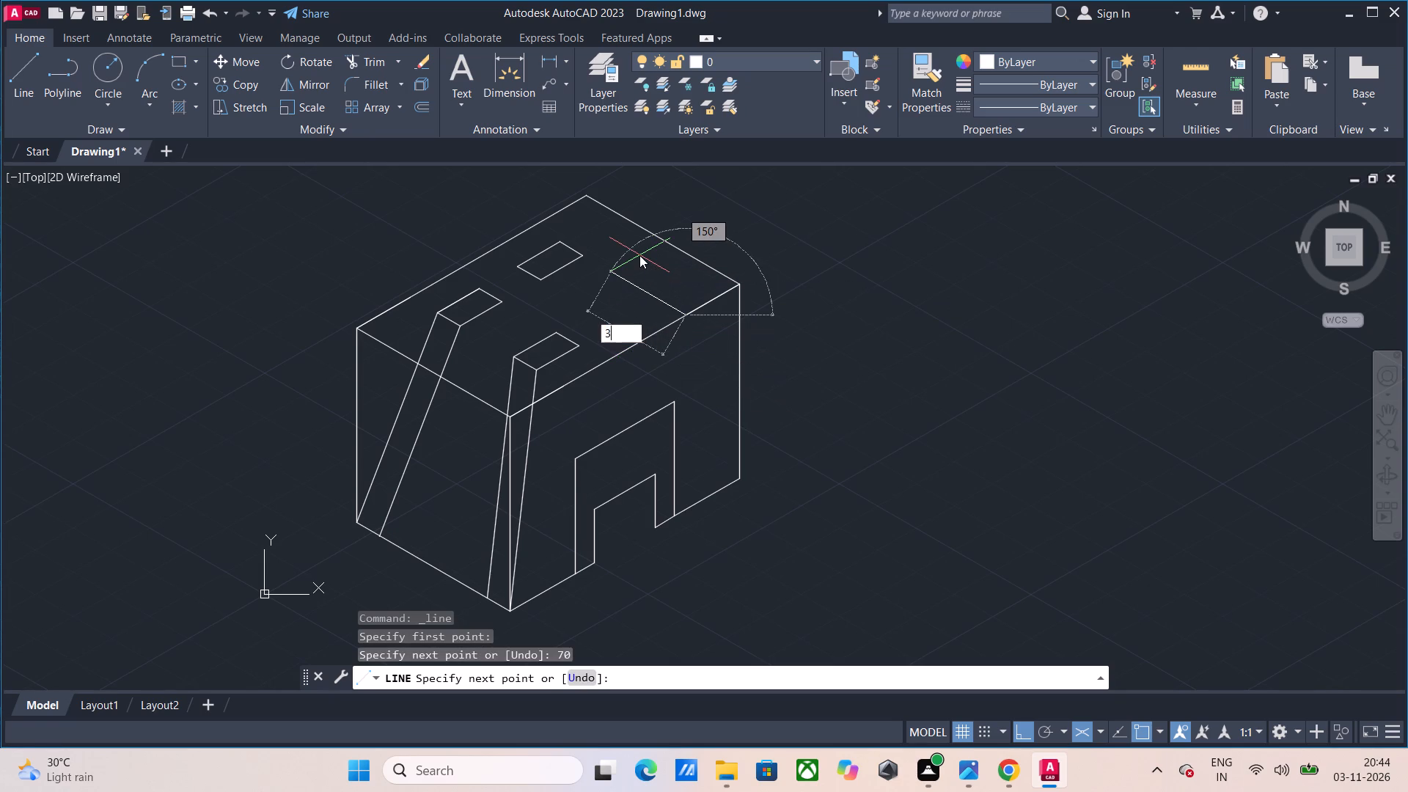
pyautogui.press('Return')
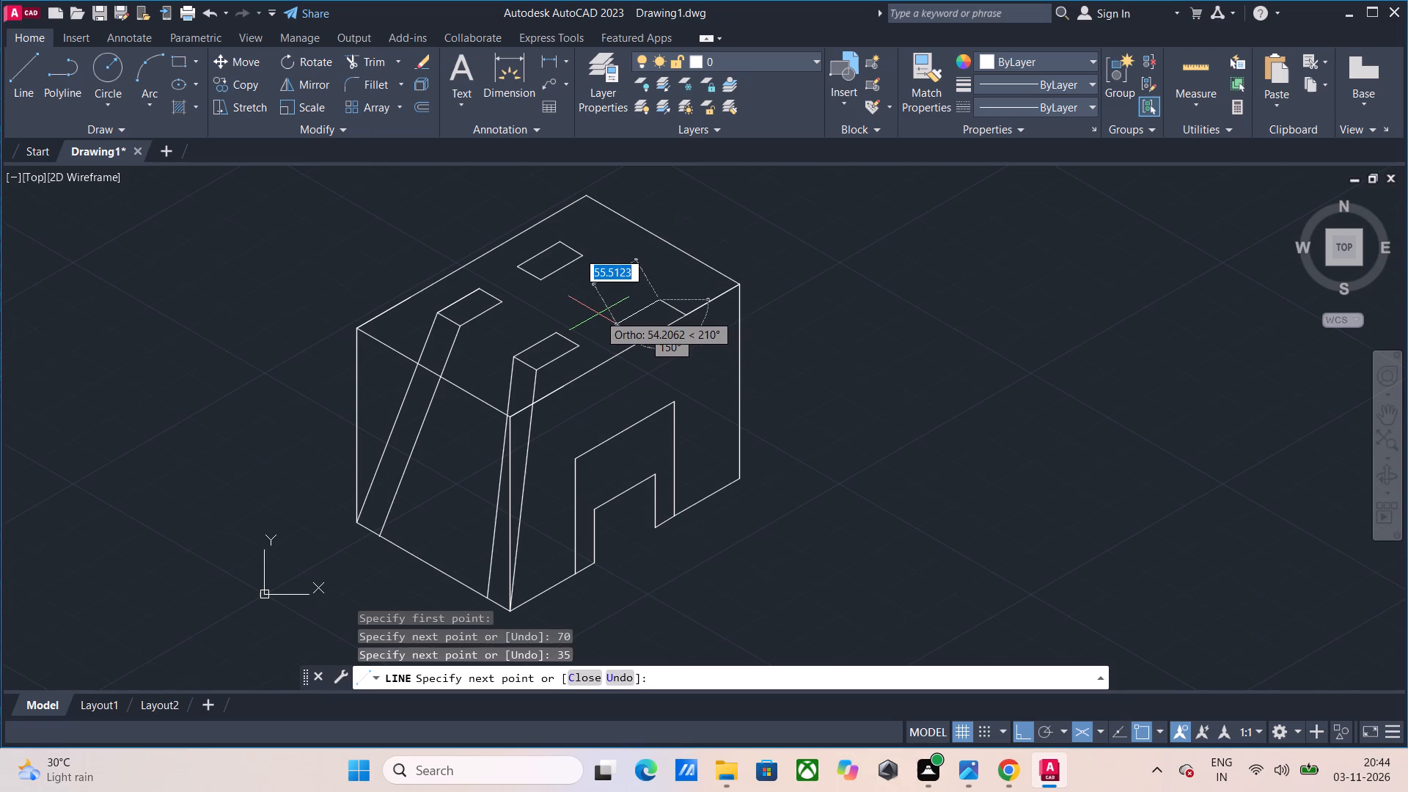
# Continue the line into a closed 55 by 30 rectangle: 55 along 210°, 30 along 150°, 55 along 30°, and back to its start.
pyautogui.write('55')
pyautogui.press('Return')
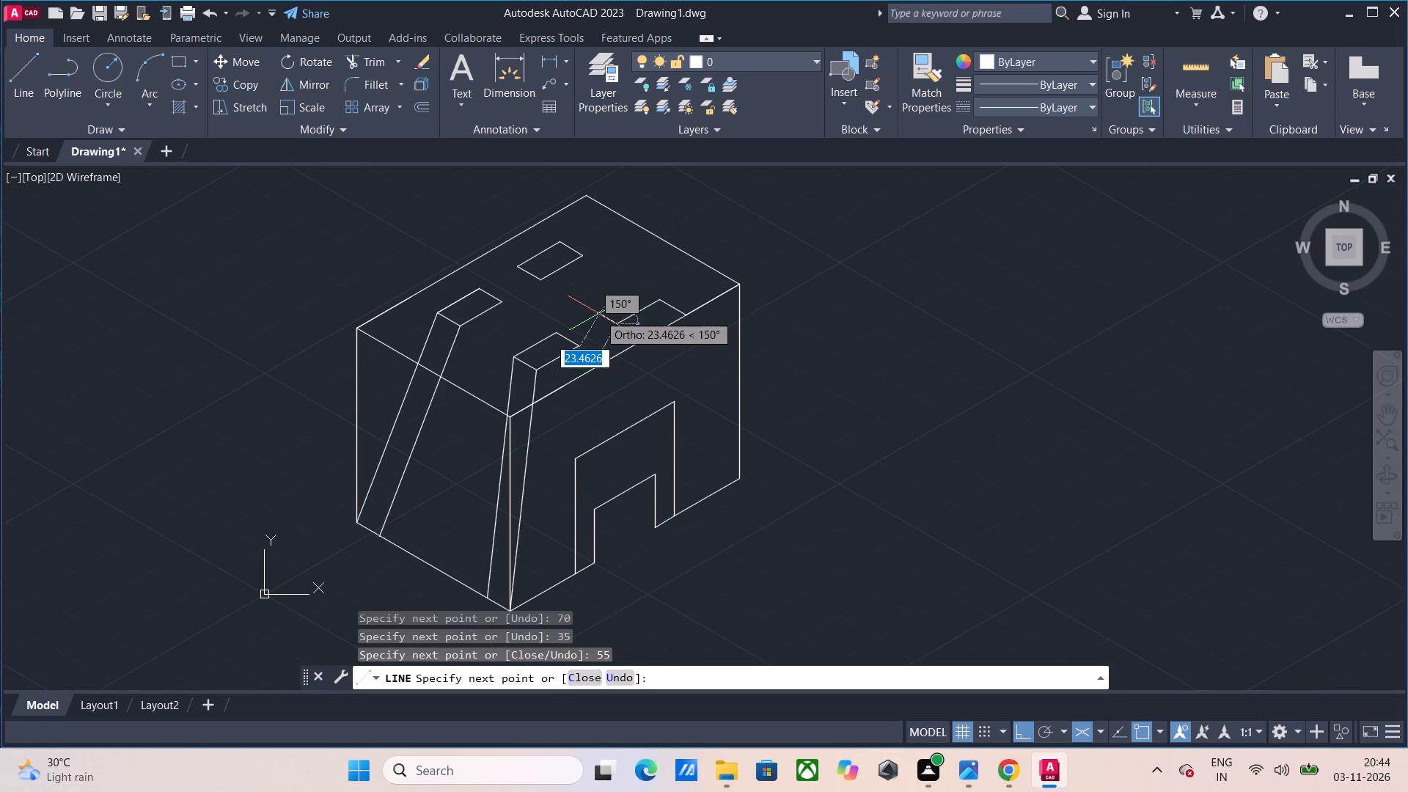
pyautogui.write('30')
pyautogui.press('Return')
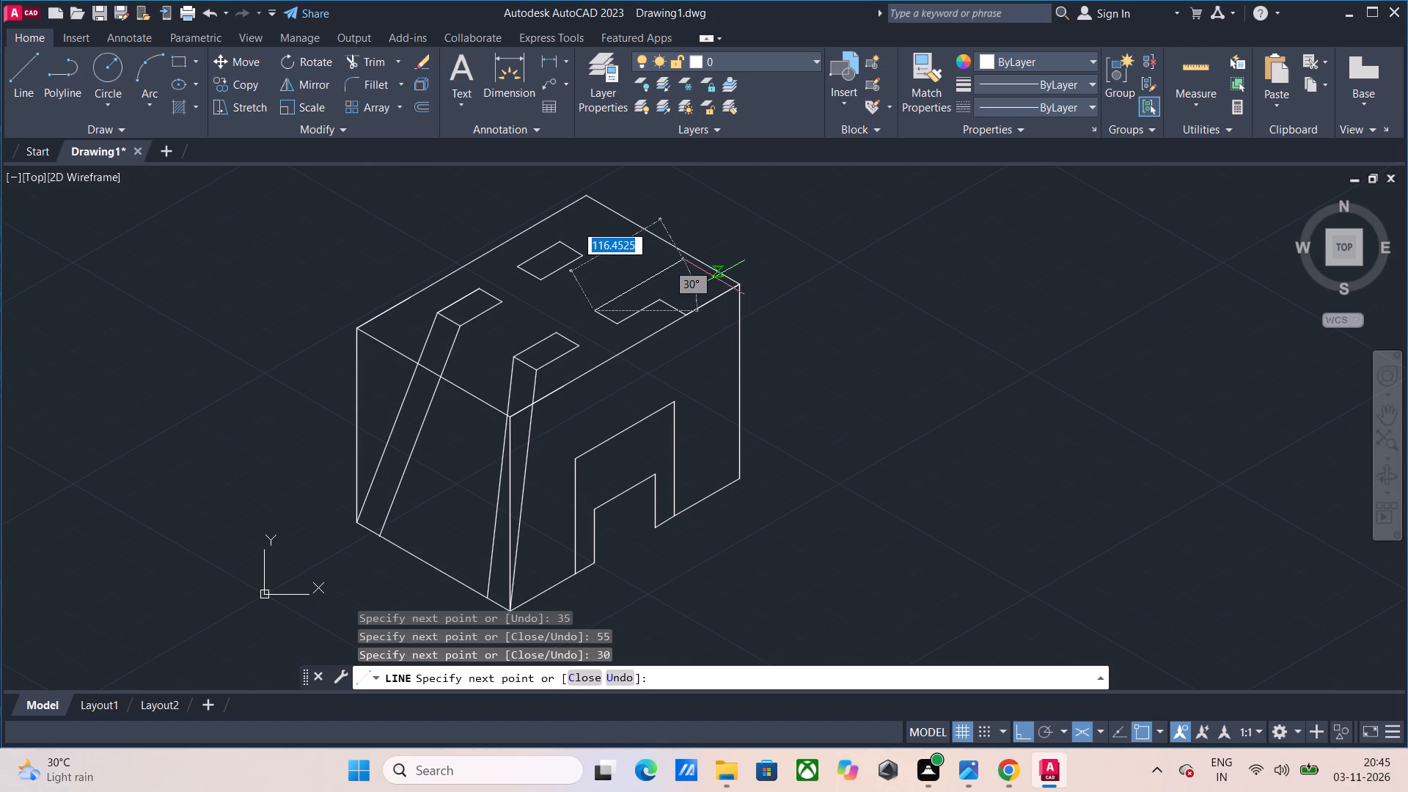
pyautogui.write('55')
pyautogui.press('Return')
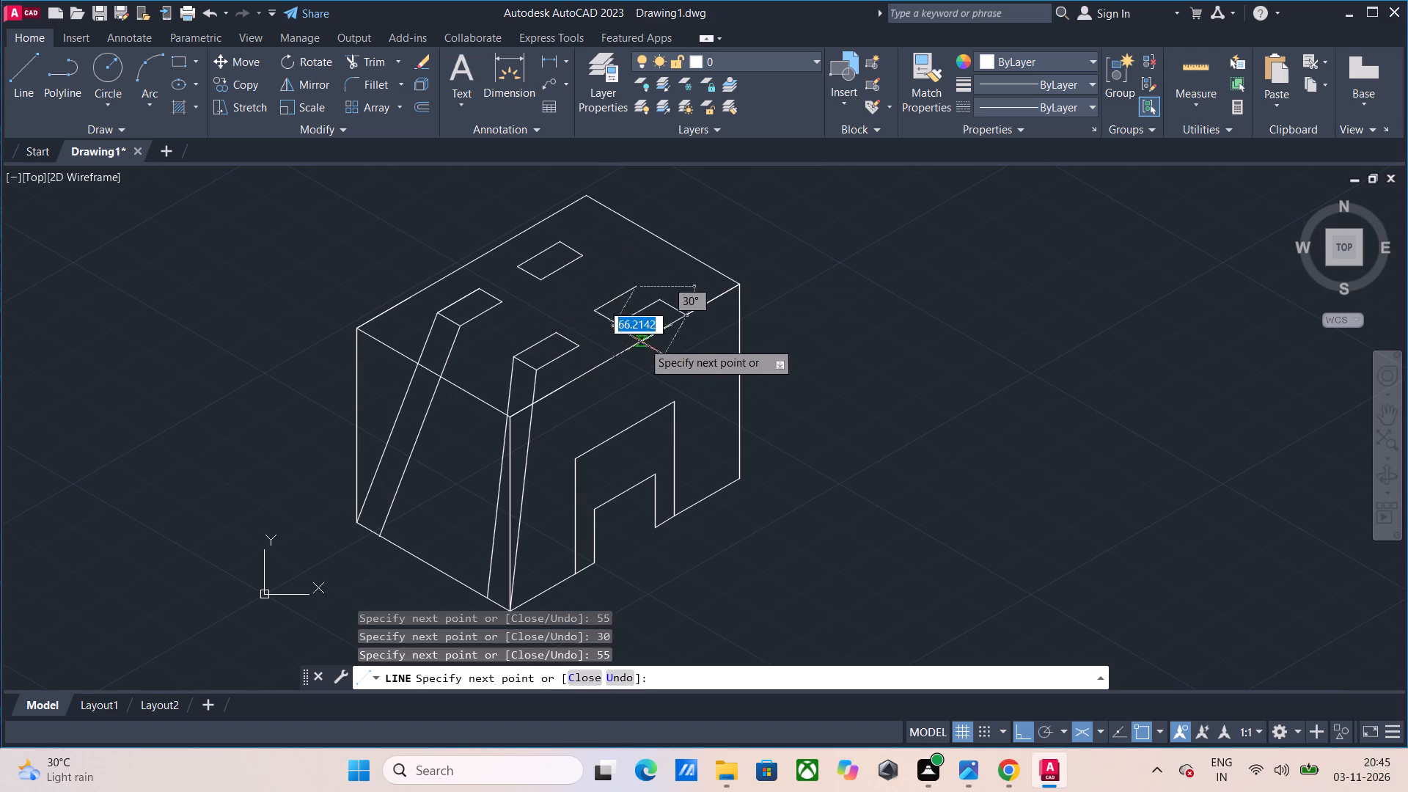
pyautogui.click(662, 302)
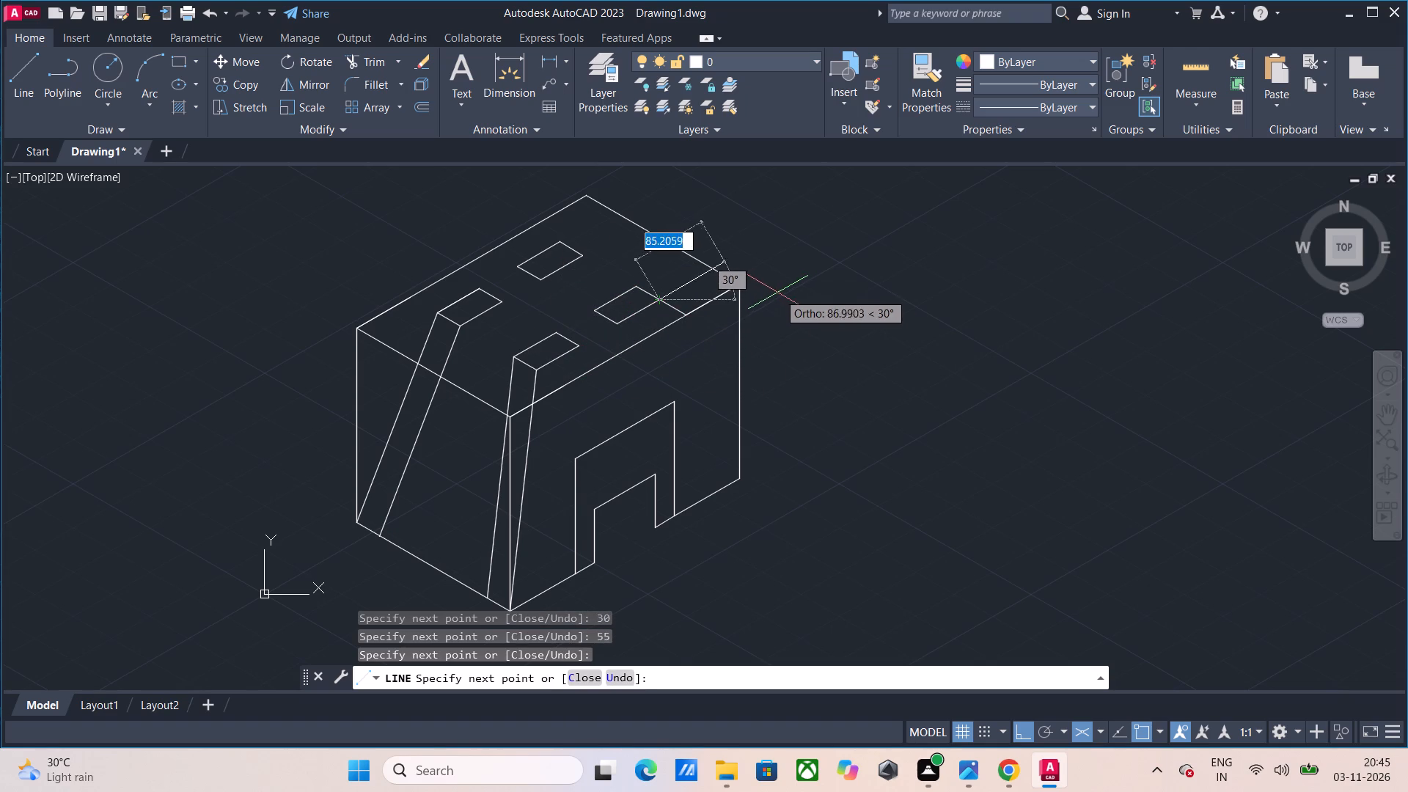
pyautogui.press('Escape')
# Delete the 35 offset line between the box's top edge and the new right rectangle.
pyautogui.click(678, 309)
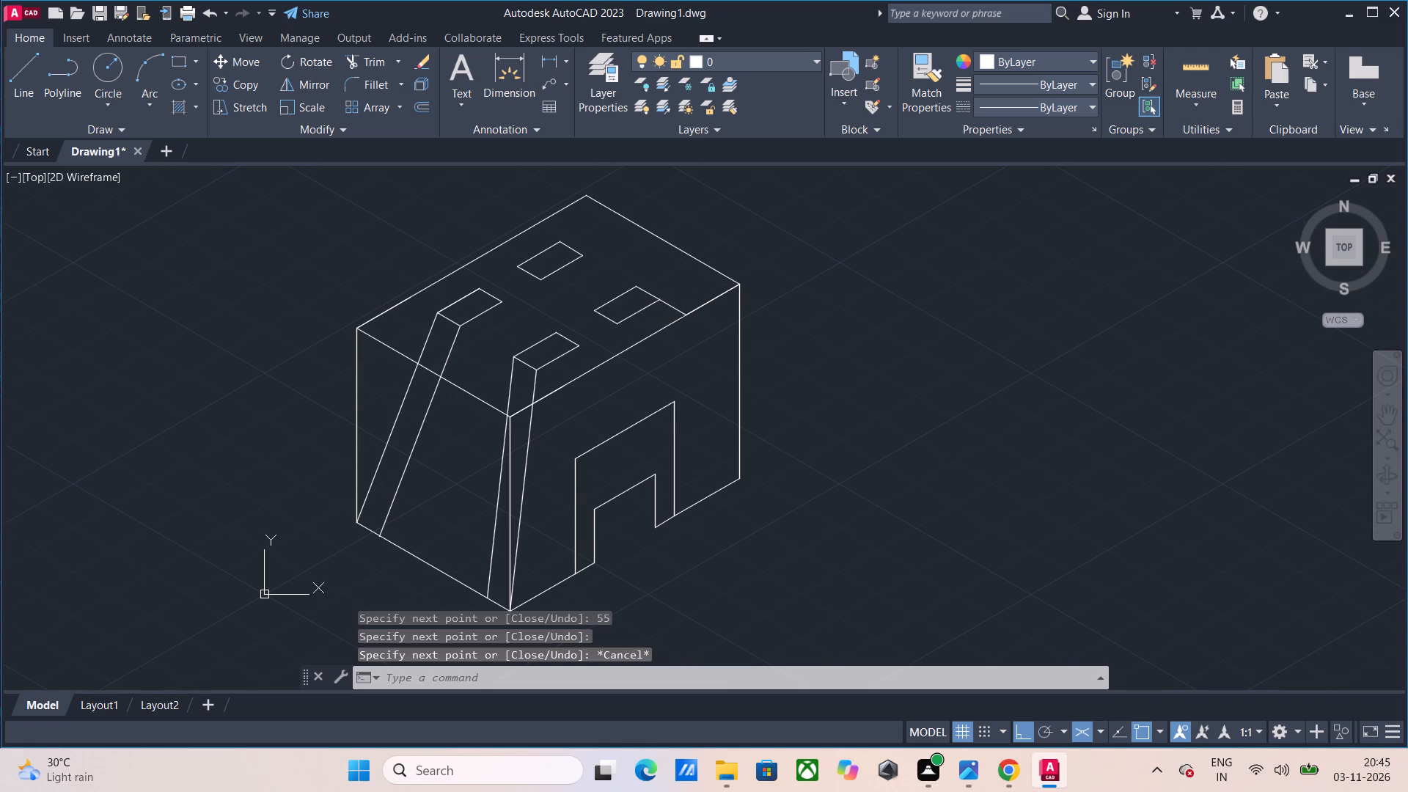
pyautogui.press('Delete')
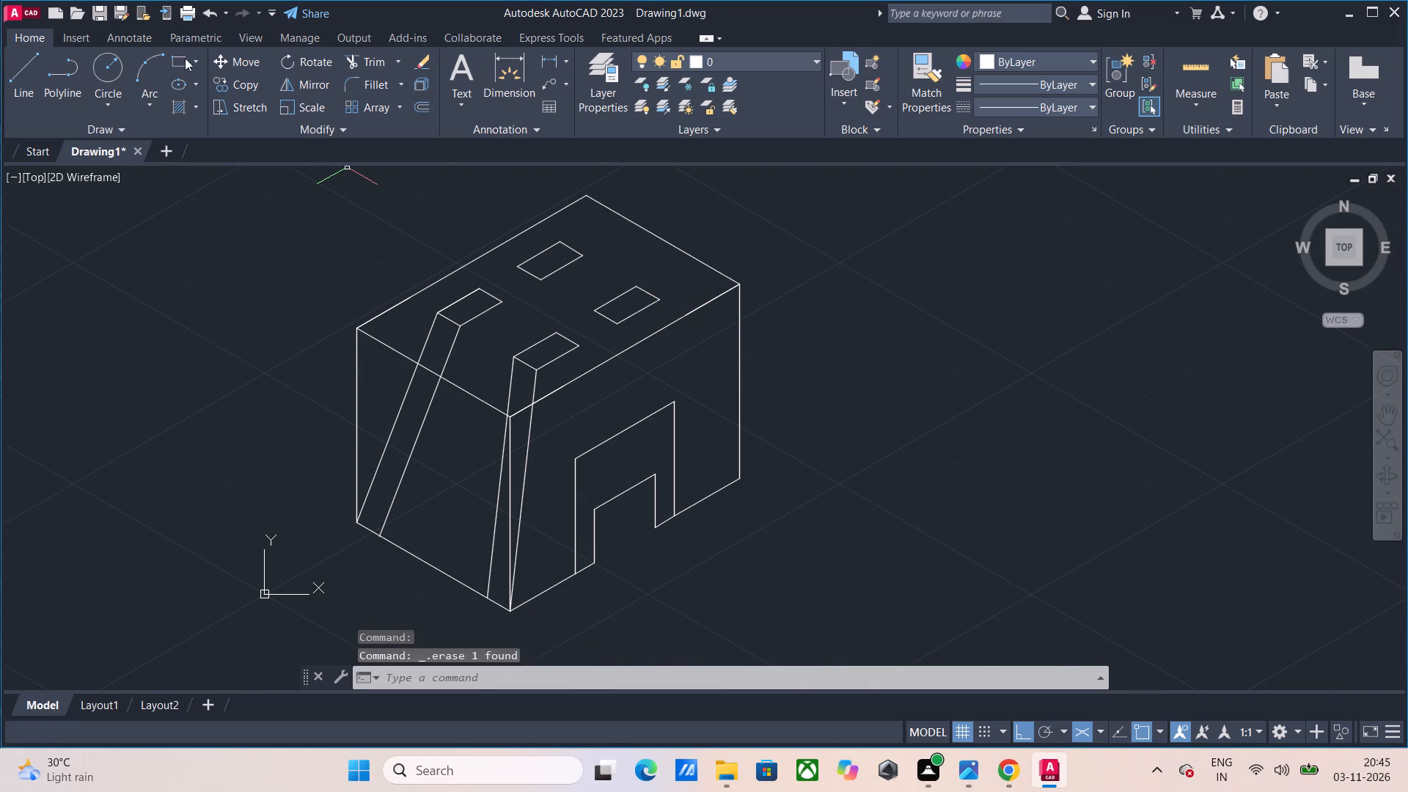
# Draw a slanted edge from the right rectangle's outer corner to the box's right bottom corner.
pyautogui.click(32, 72)
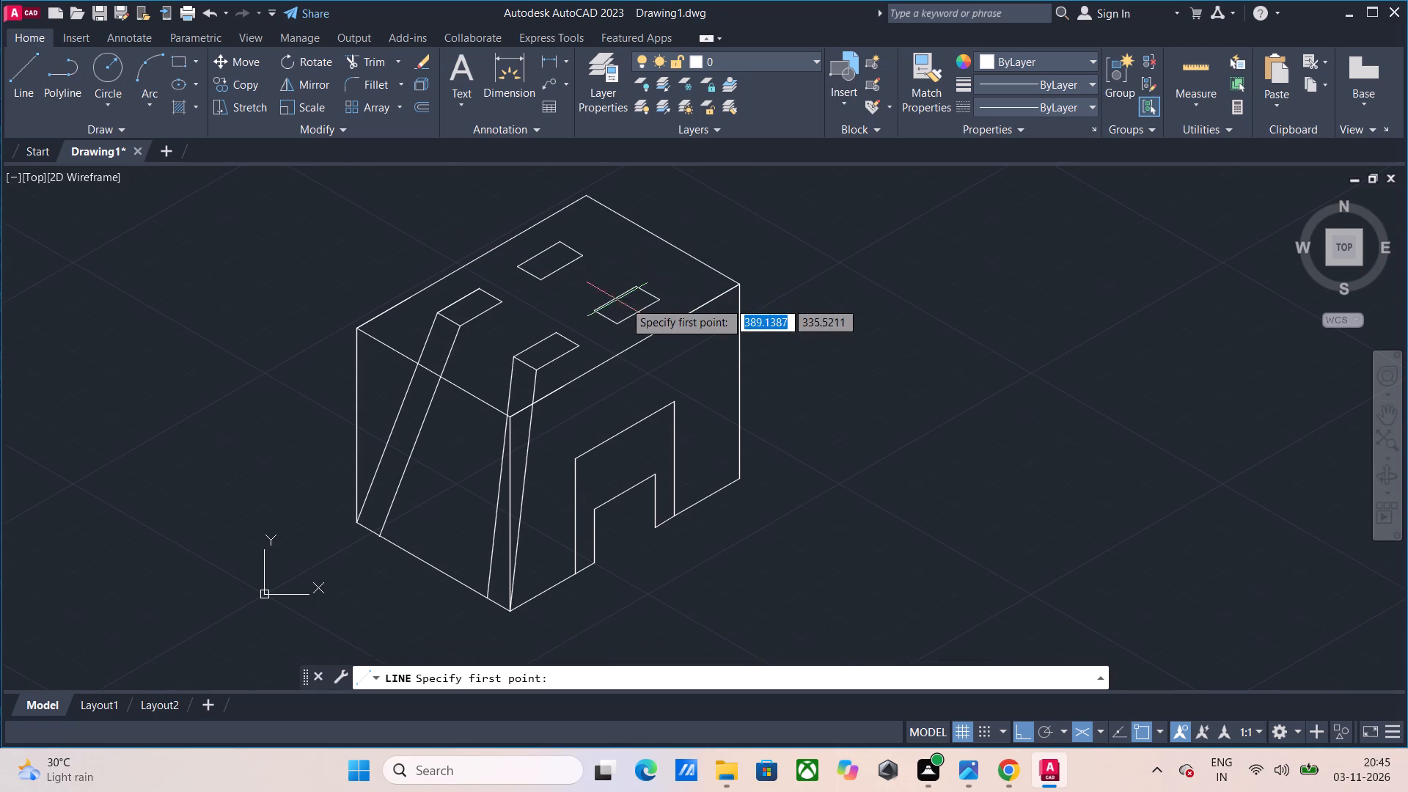
pyautogui.click(664, 304)
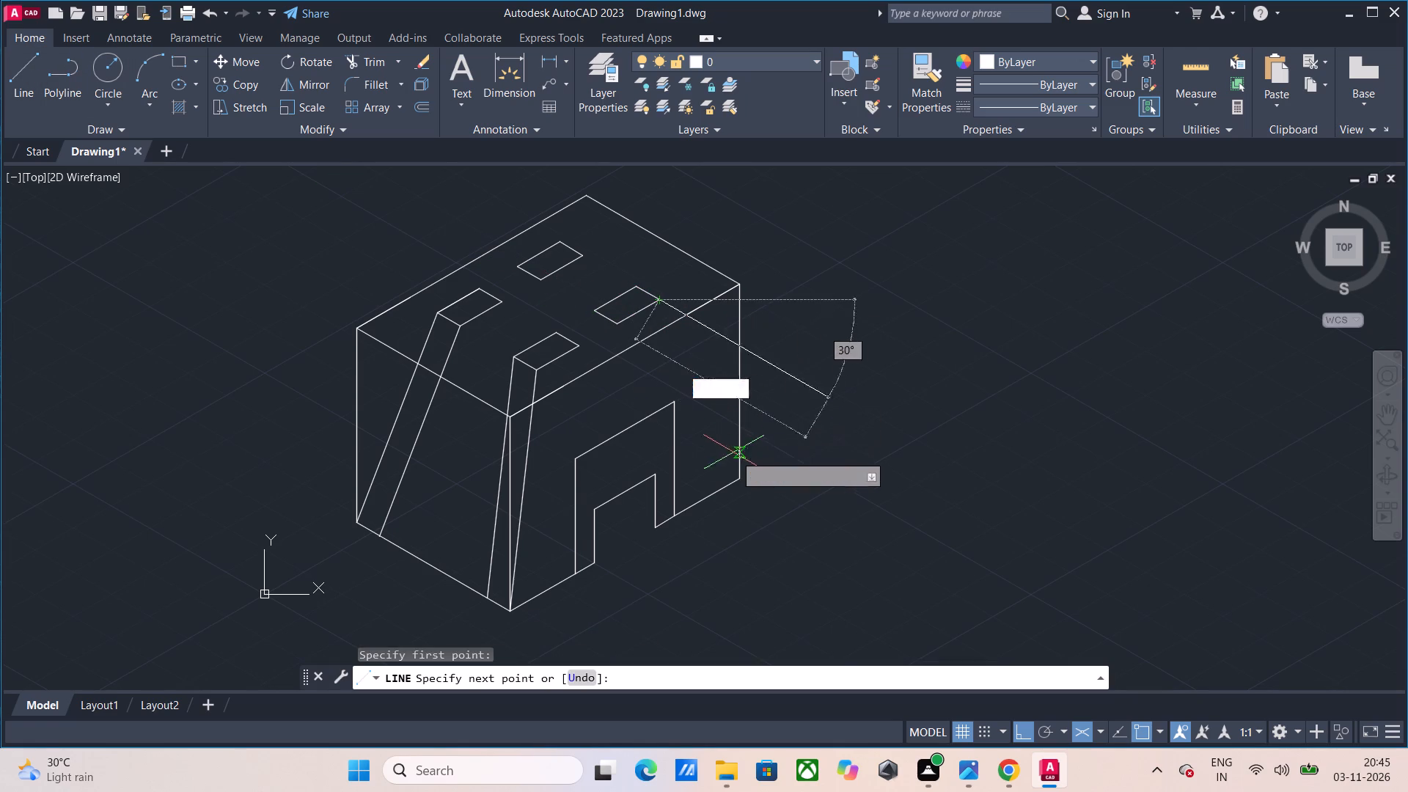
pyautogui.click(739, 477)
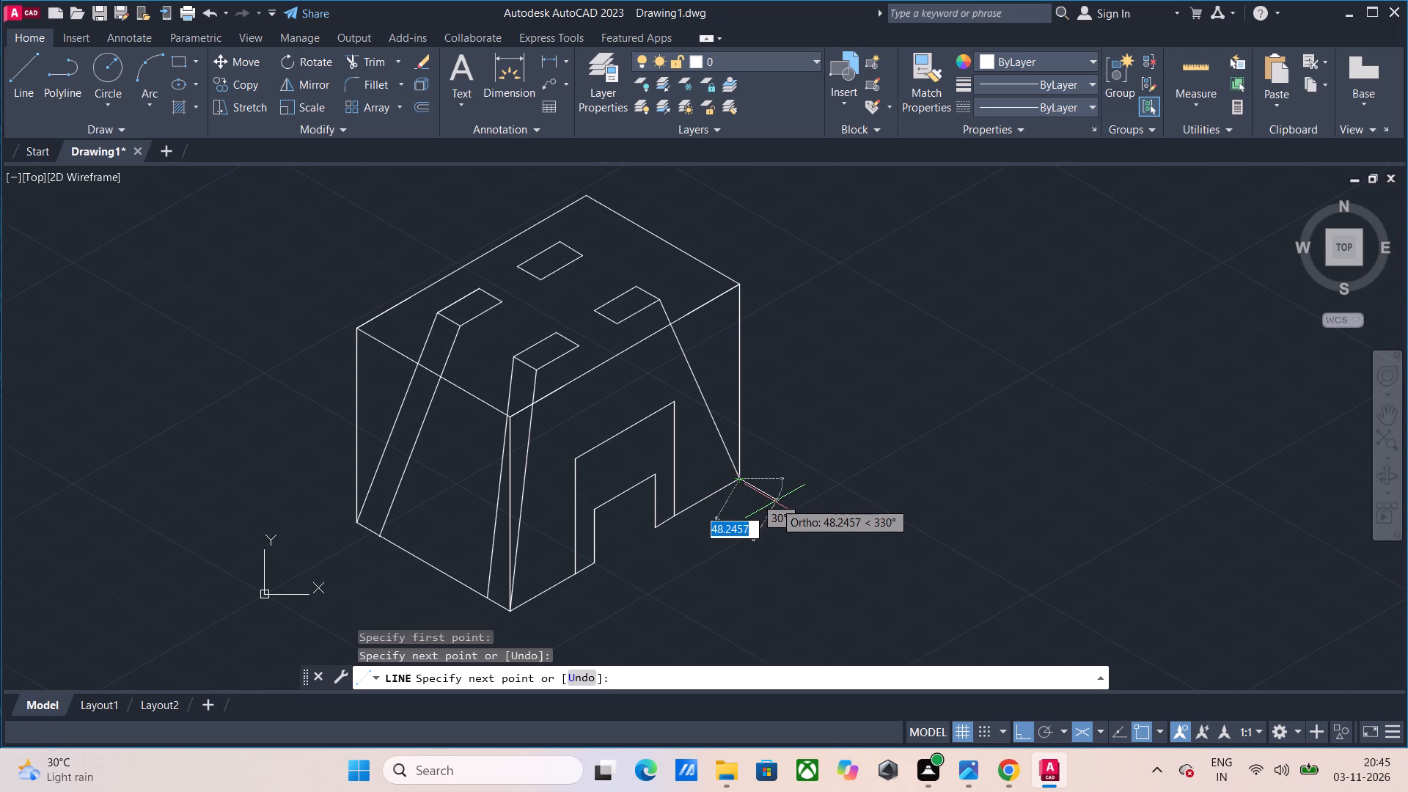
pyautogui.press('Escape')
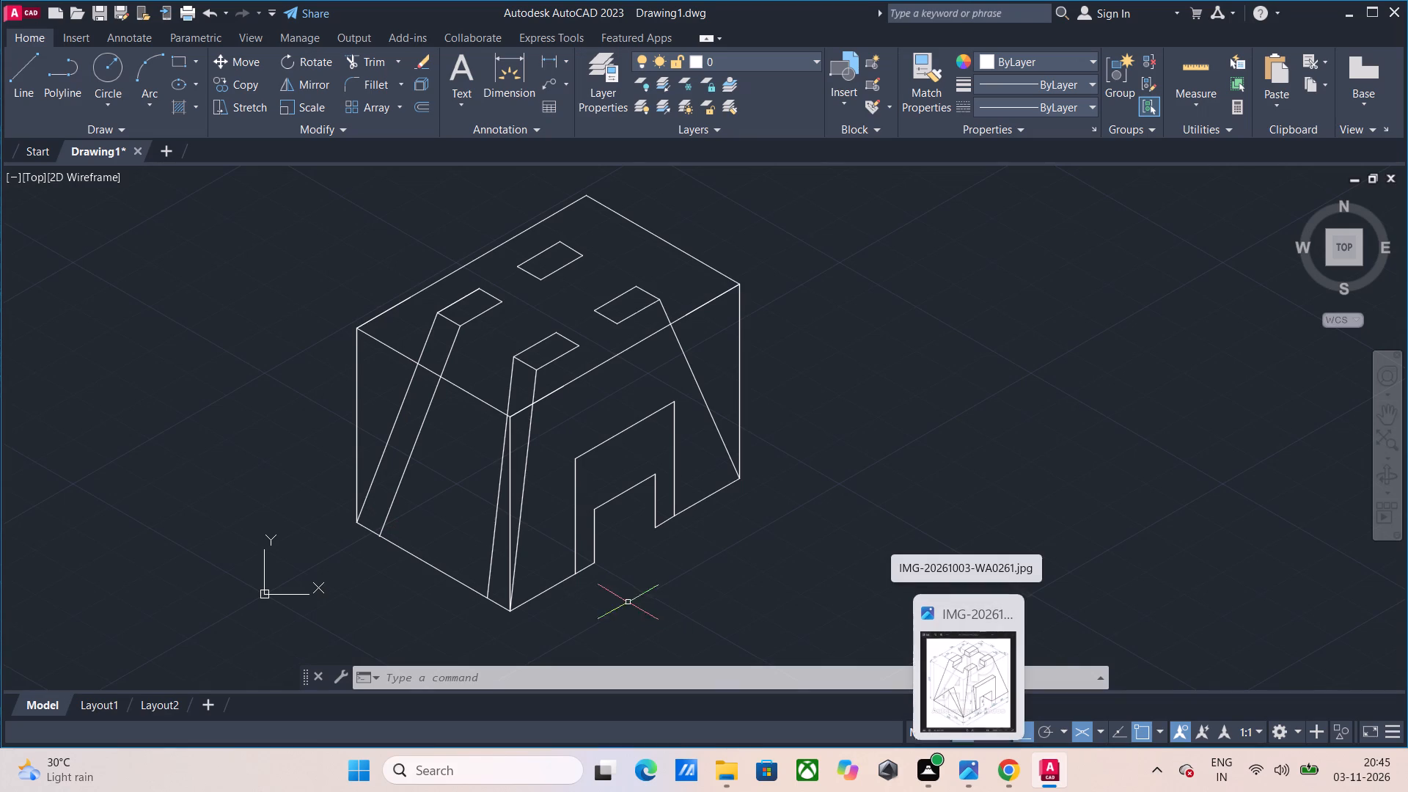
# From the box's left bottom corner, draw a line 300 along 30°, continuing it up to the back rectangle's rearmost corner.
pyautogui.click(12, 69)
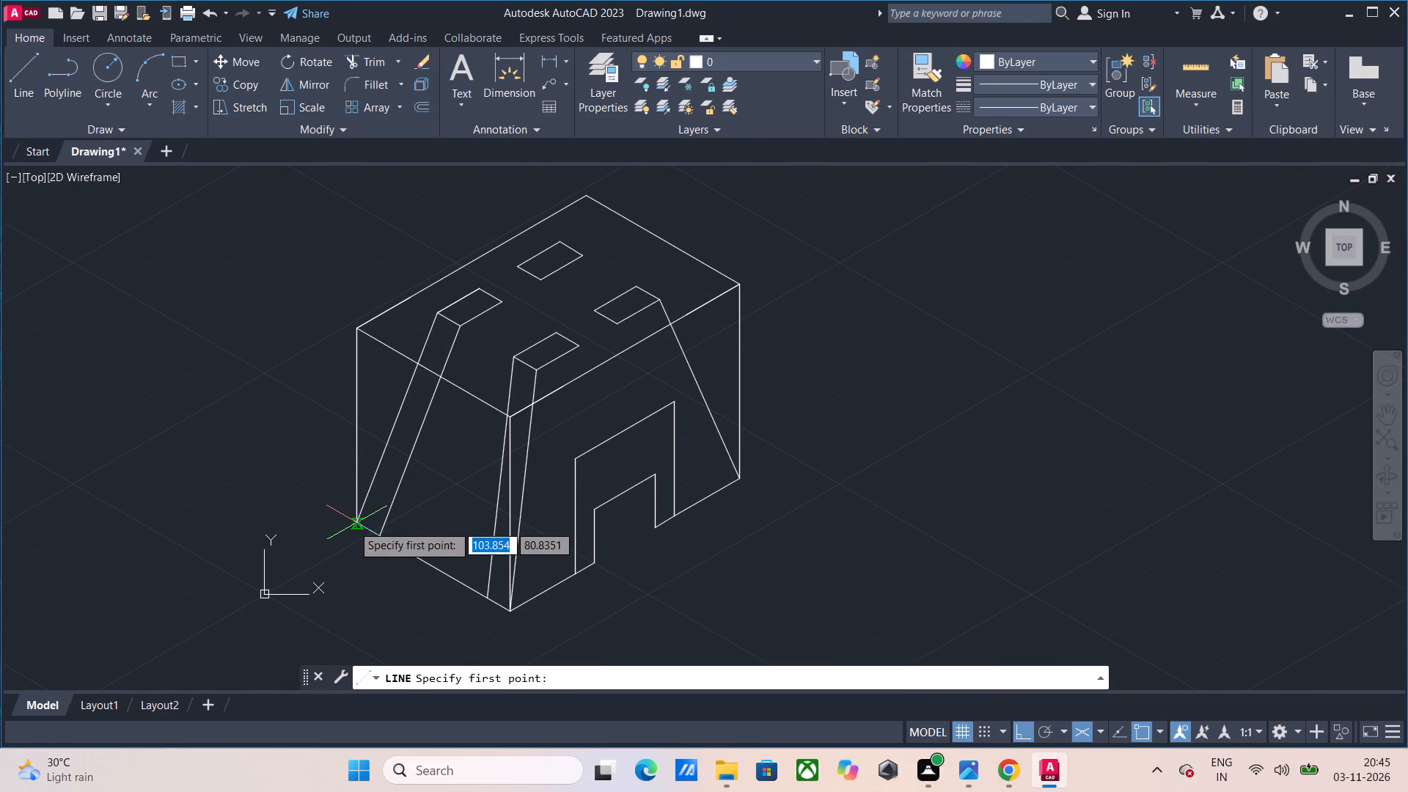
pyautogui.click(352, 524)
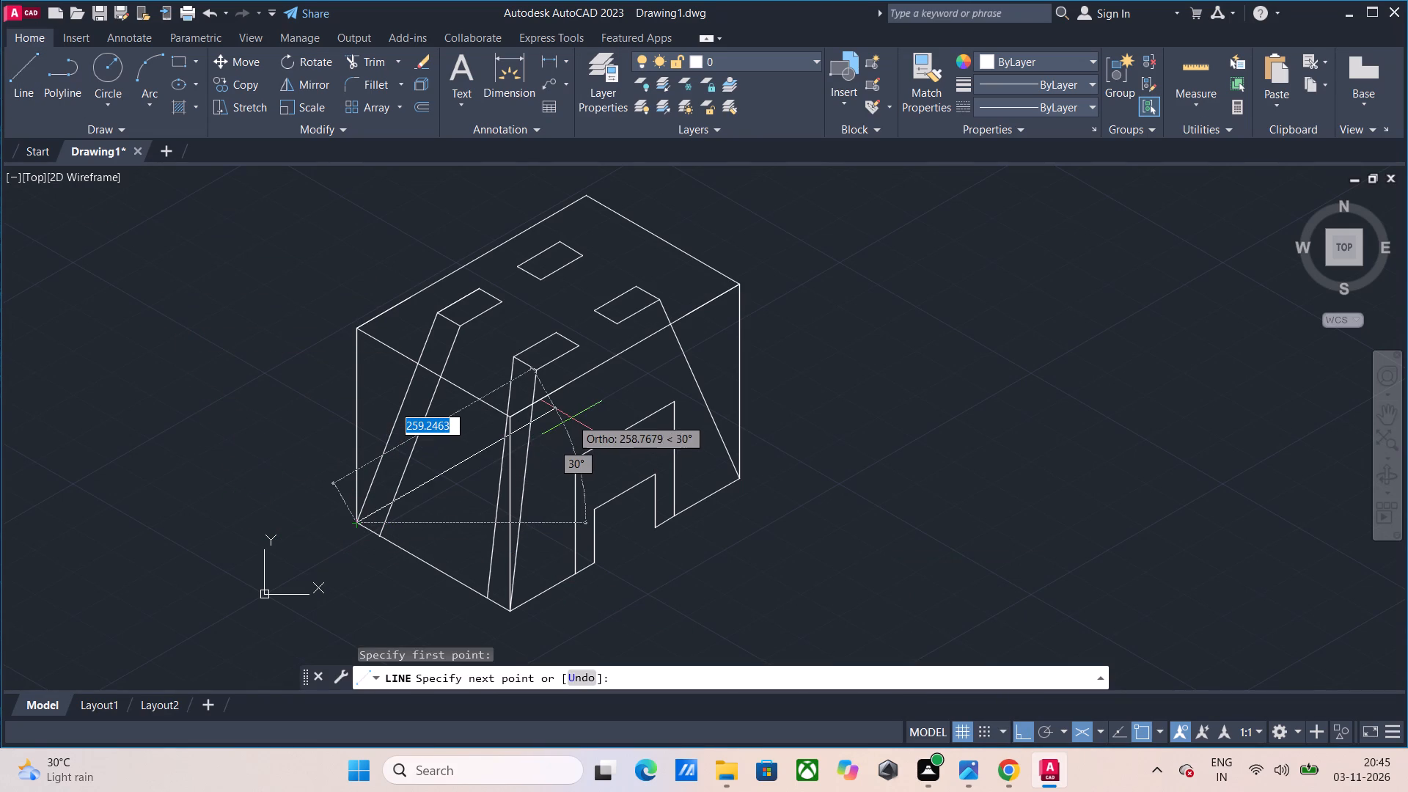
pyautogui.write('300')
pyautogui.press('Return')
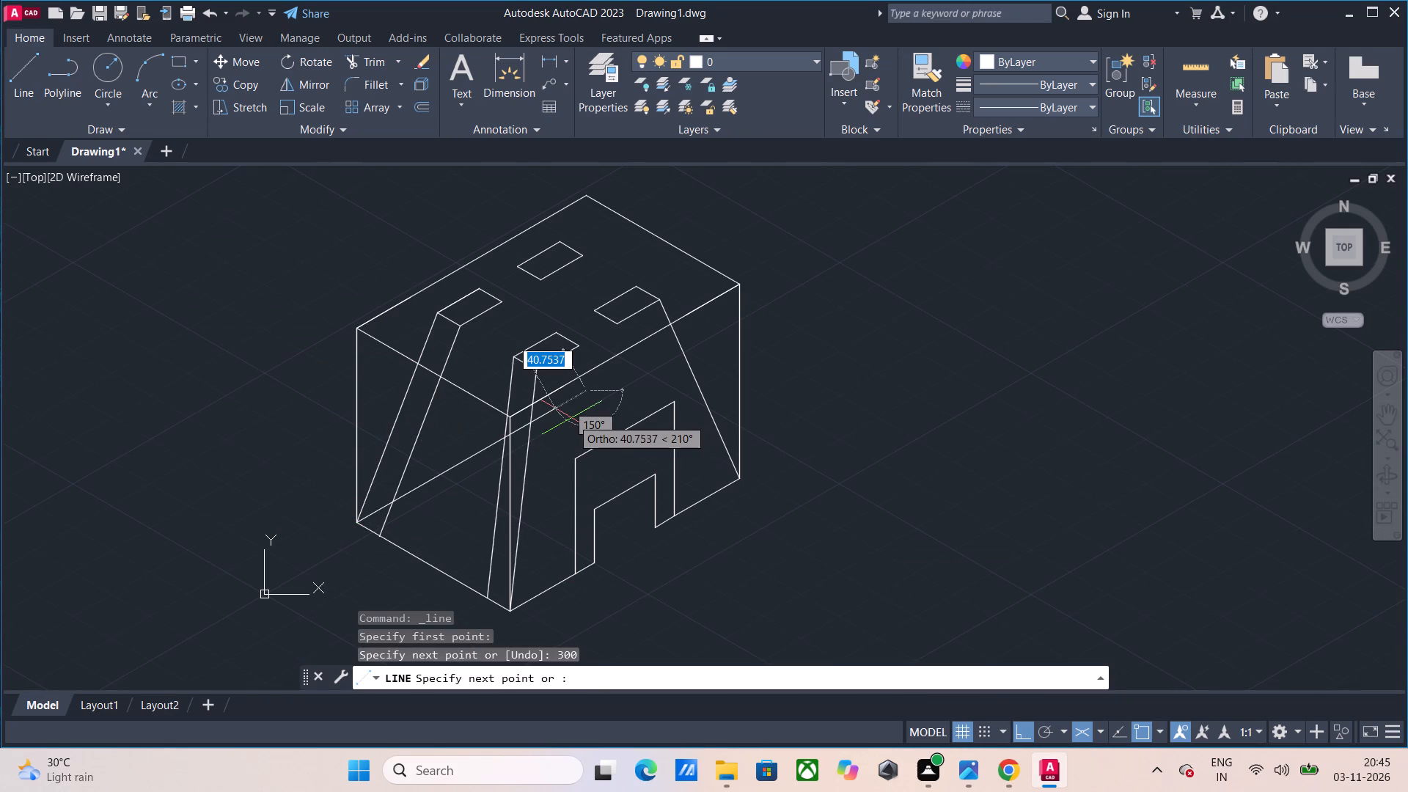
pyautogui.click(560, 244)
pyautogui.press('Escape')
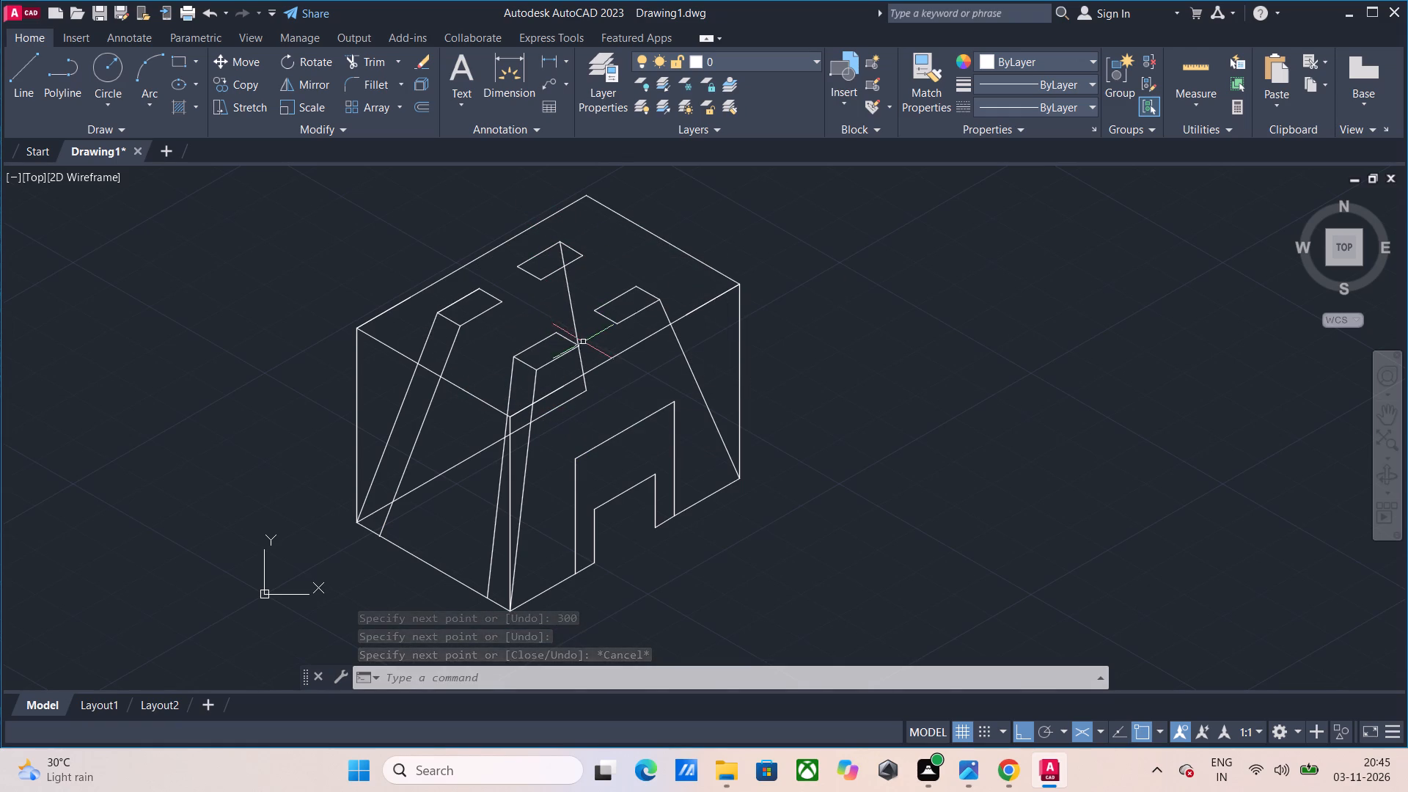
# Copy the rear slanted edge from the back rectangle's rearmost corner to its right corner, 30 along 330°.
pyautogui.click(255, 89)
pyautogui.click(565, 283)
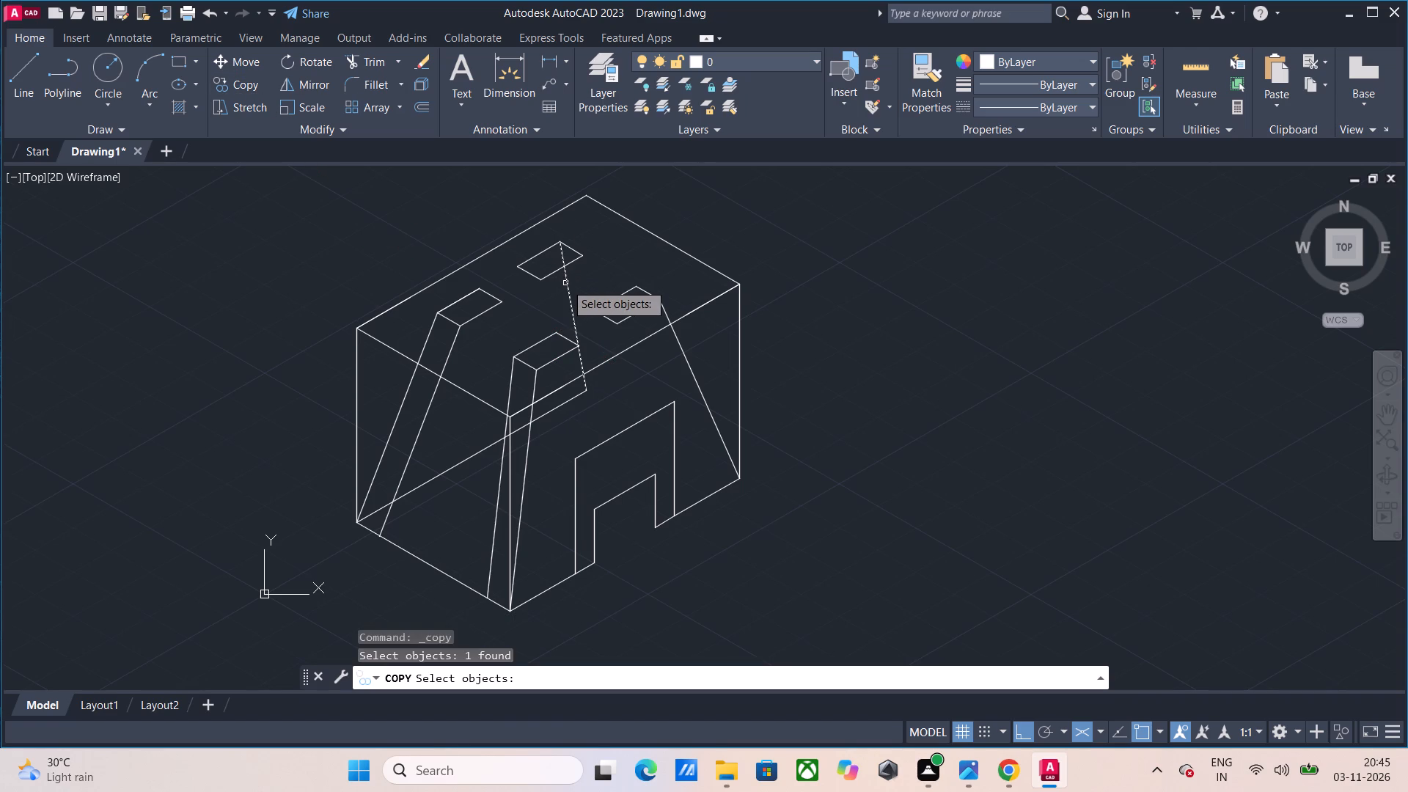
pyautogui.press('Return')
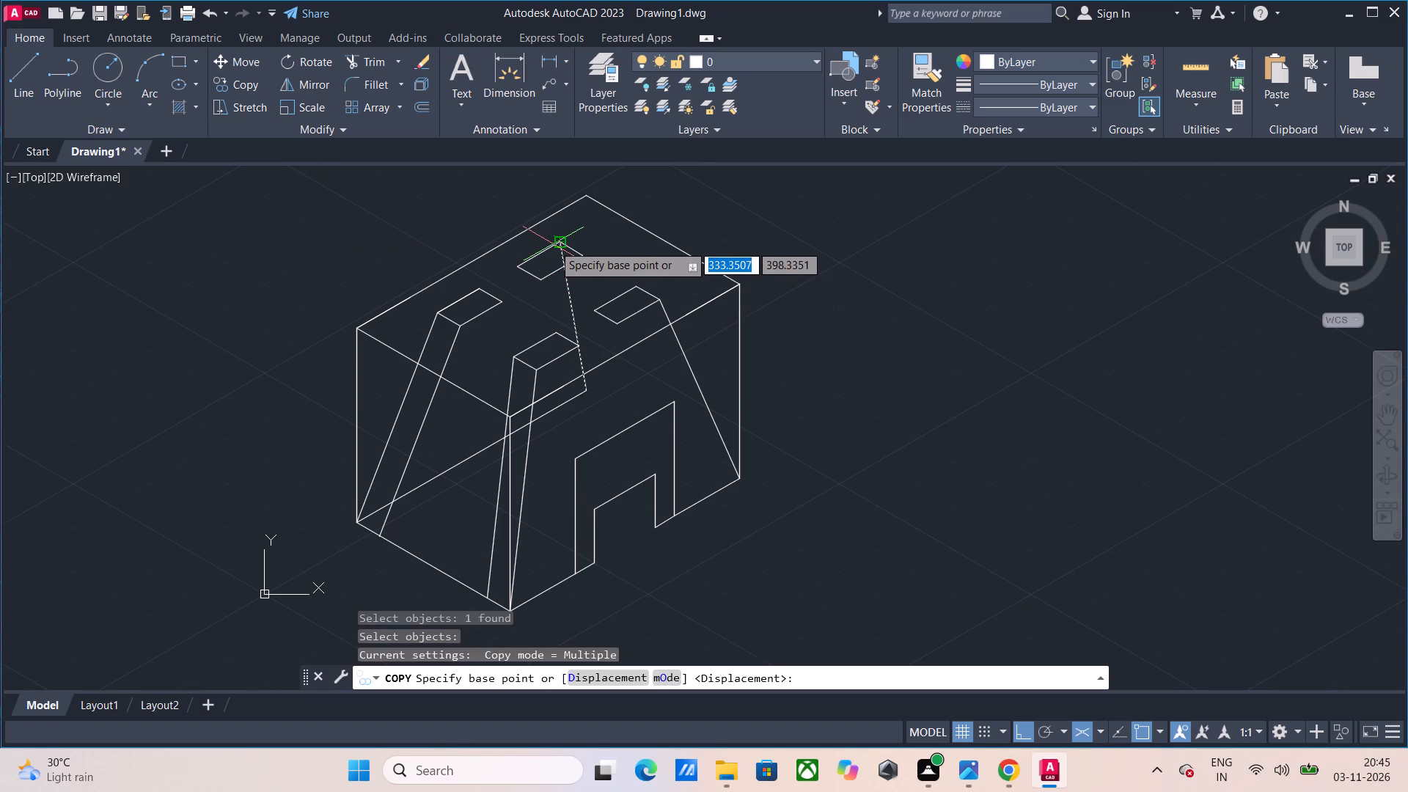
pyautogui.click(557, 243)
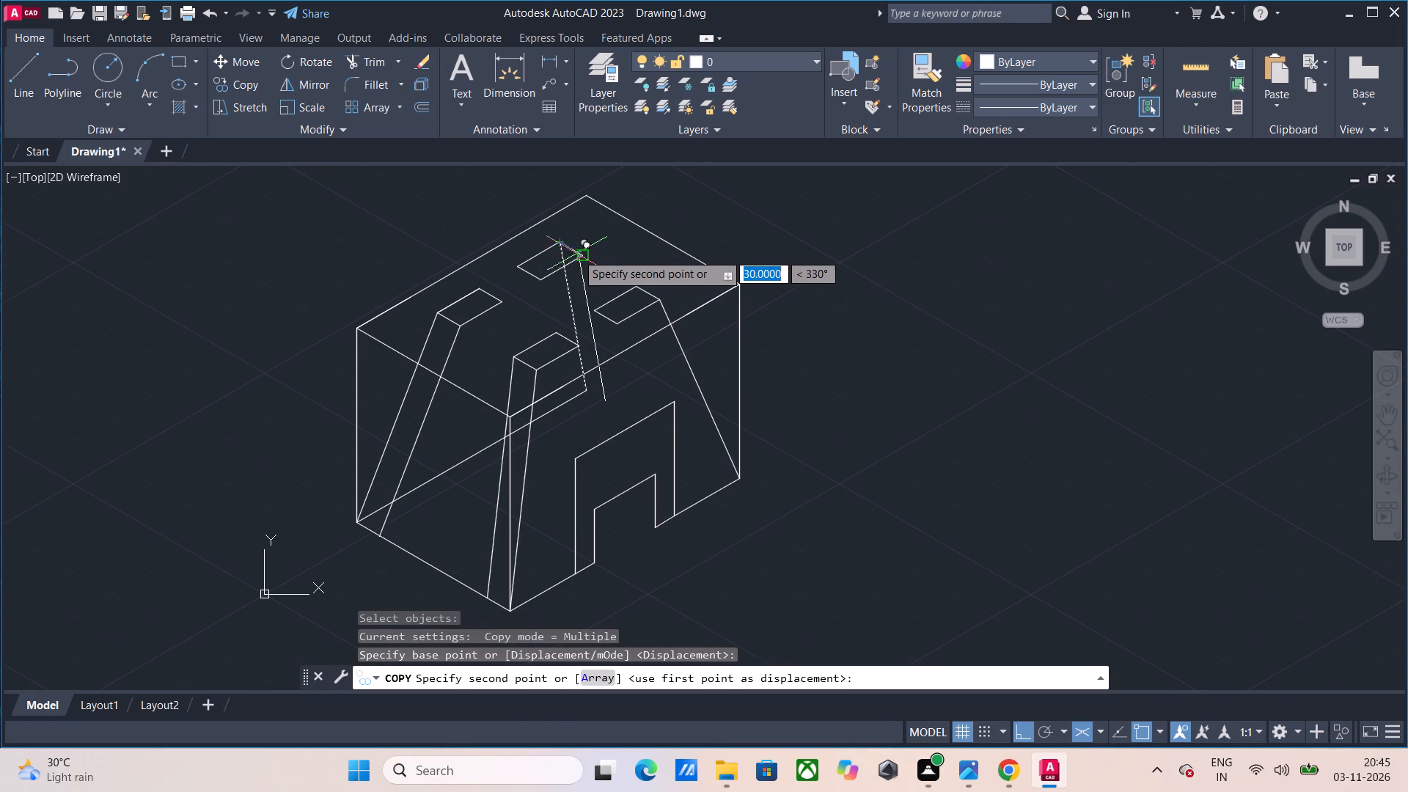
pyautogui.click(577, 250)
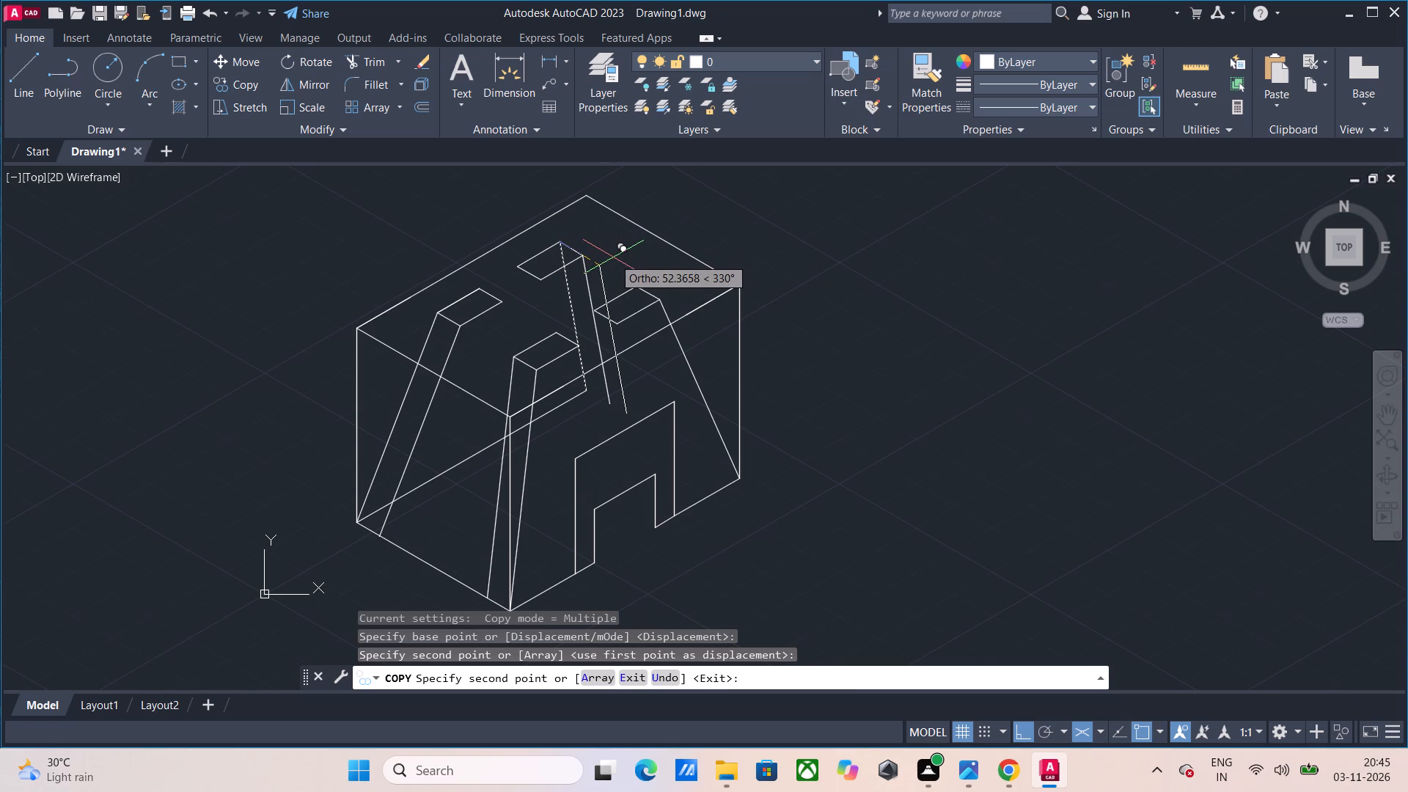
pyautogui.press('Return')
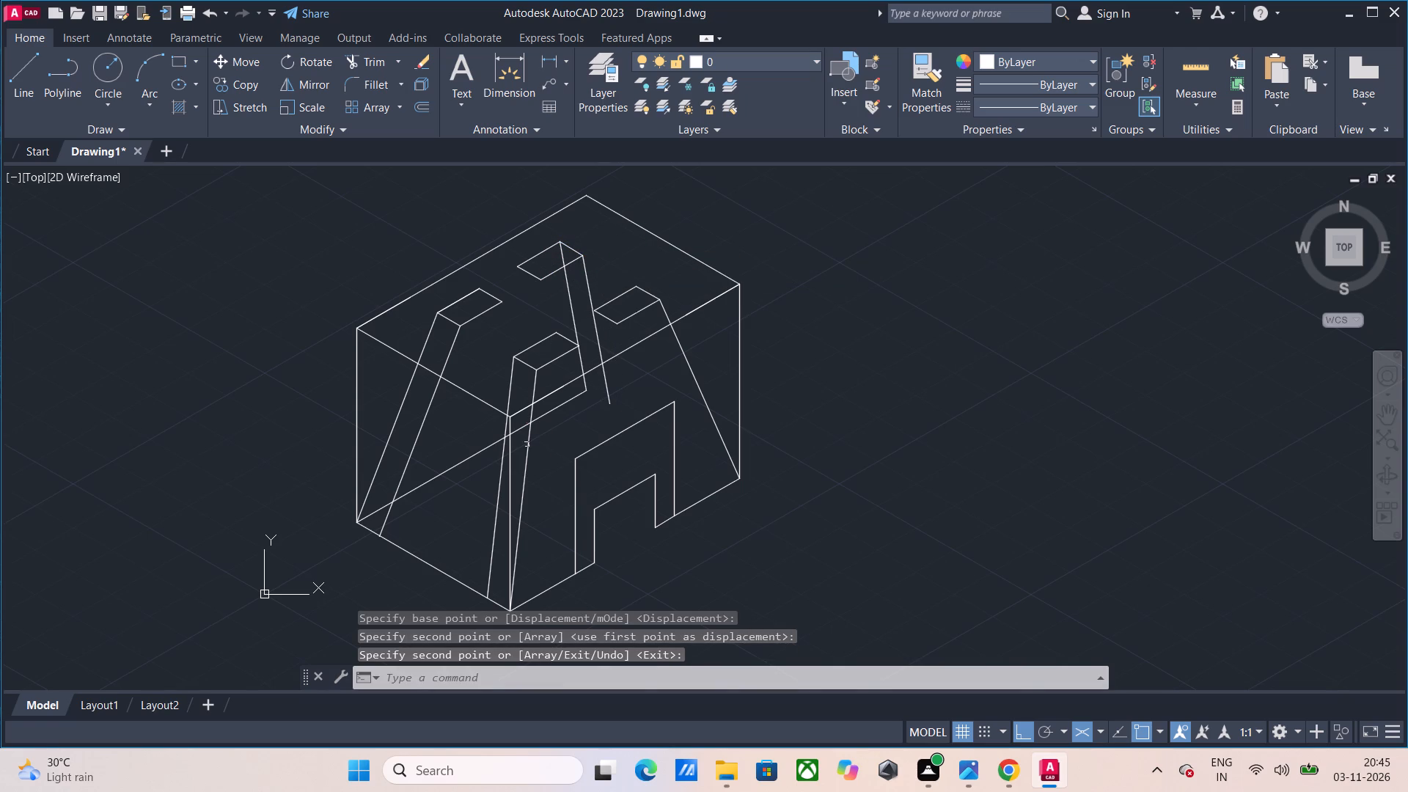
# Set the color of the box's four top edges and its left and front vertical edges to Yellow.
pyautogui.click(487, 448)
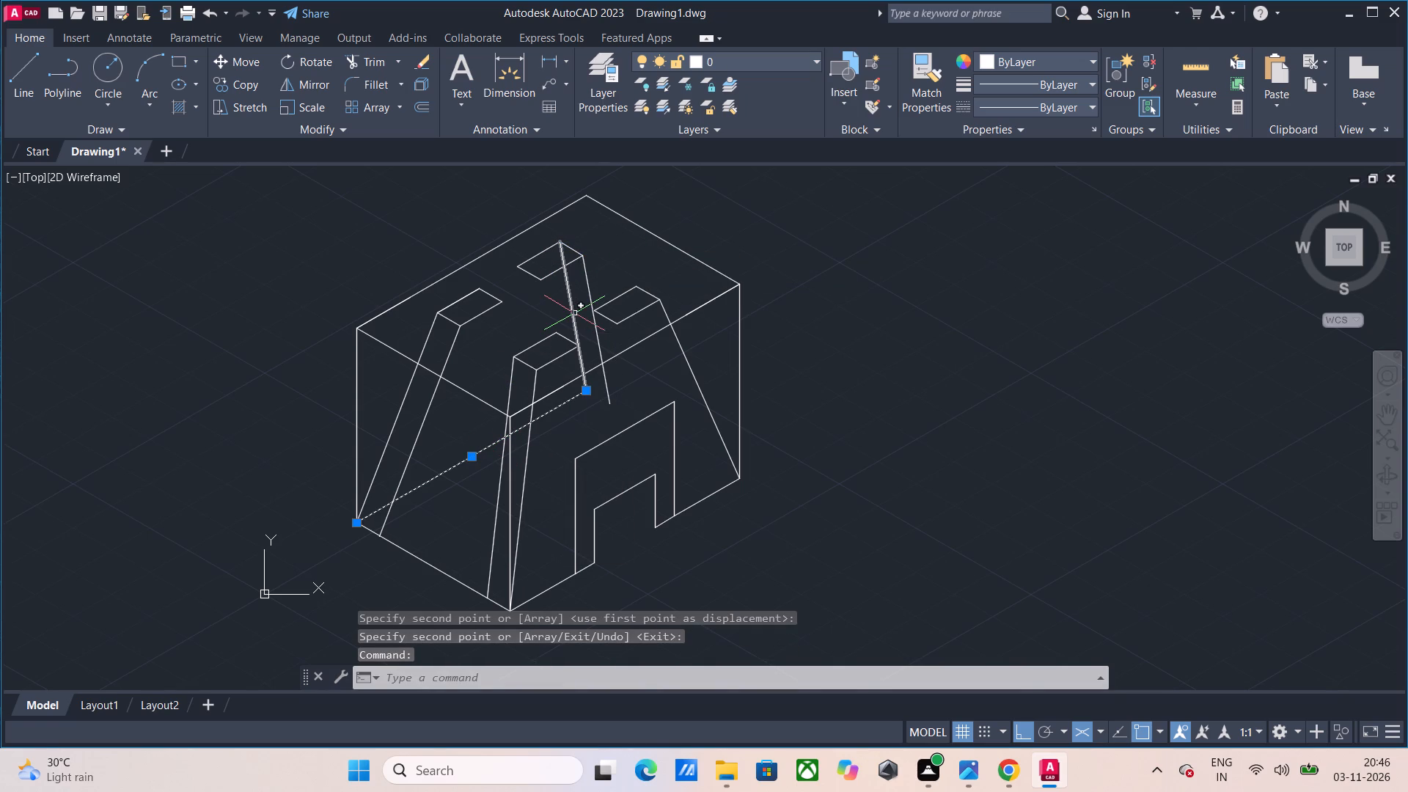
pyautogui.press('Escape')
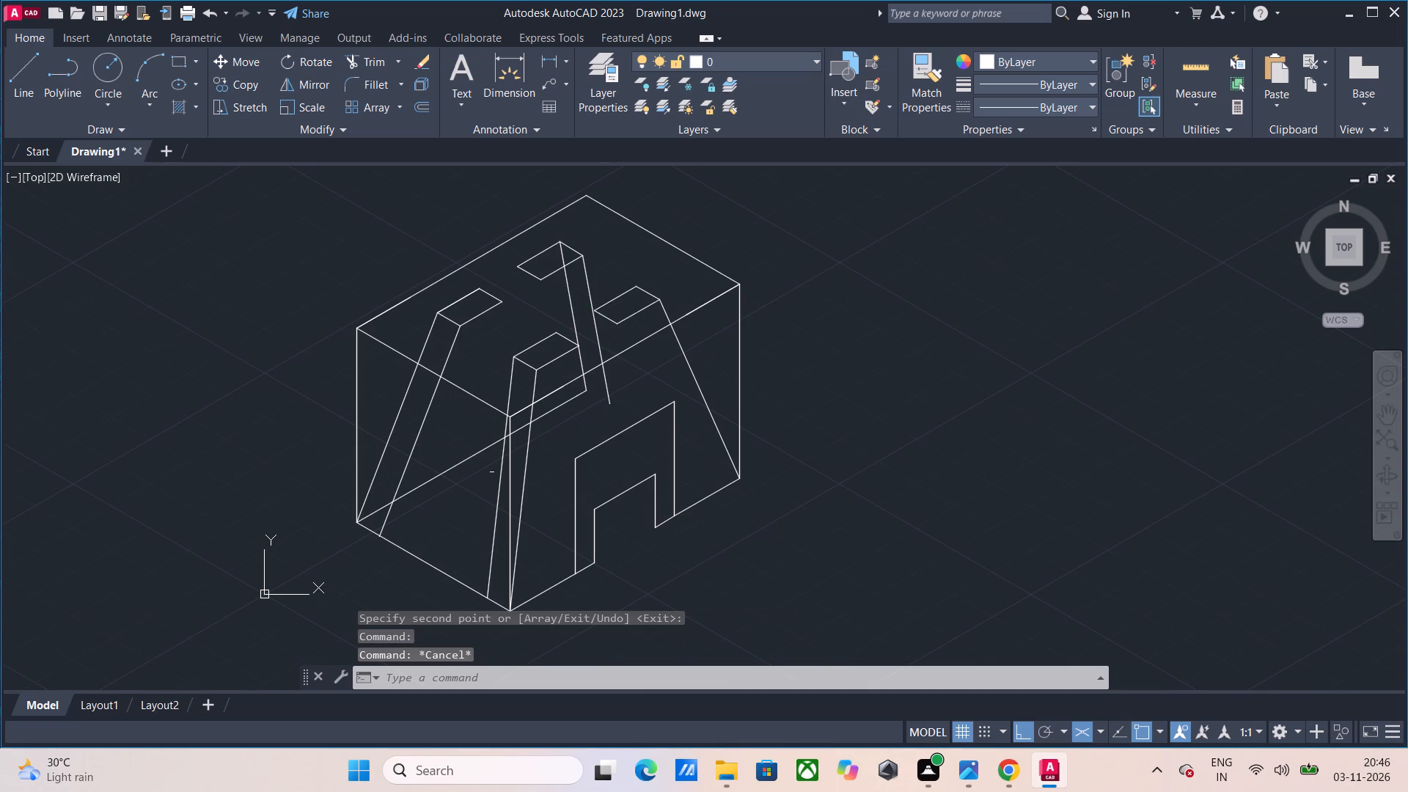
pyautogui.click(480, 400)
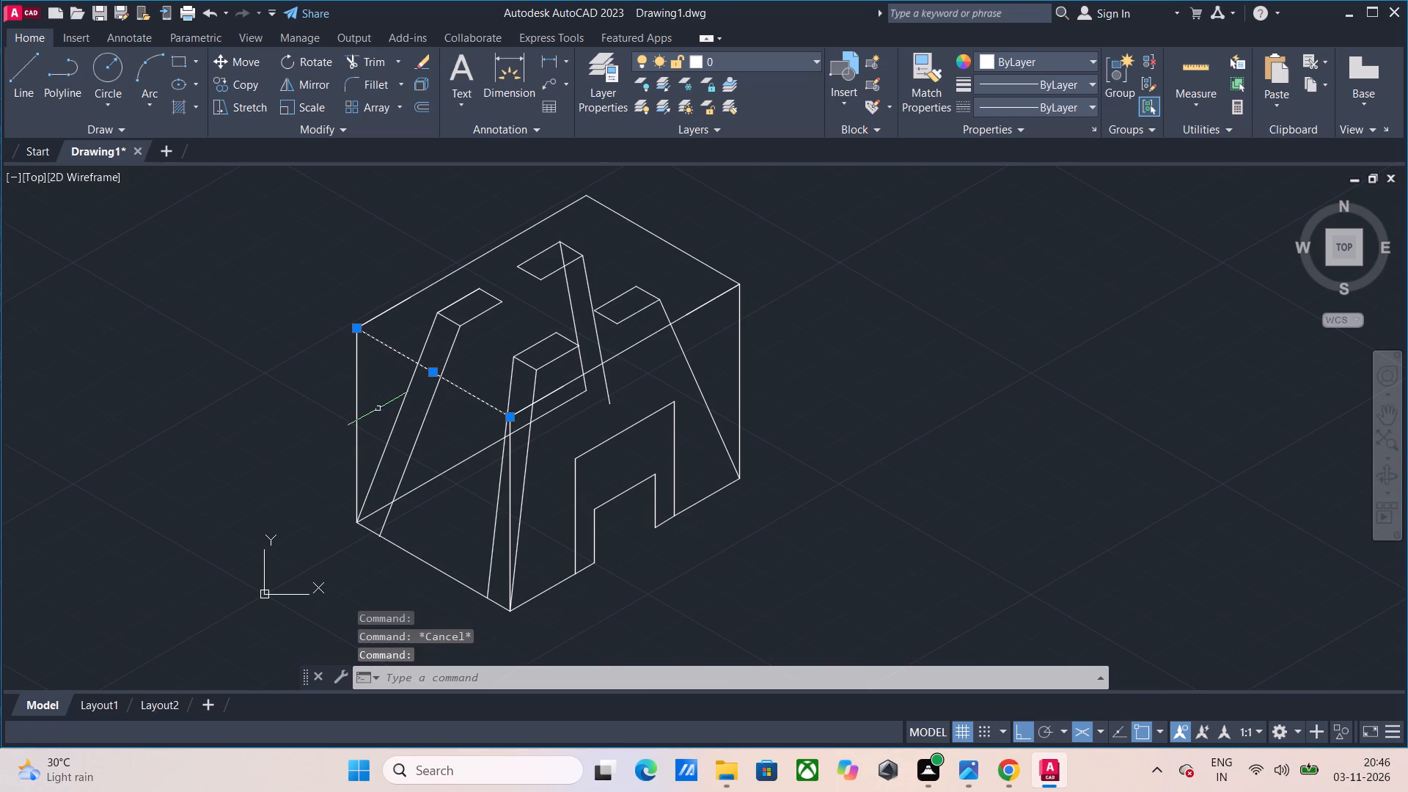
pyautogui.click(356, 420)
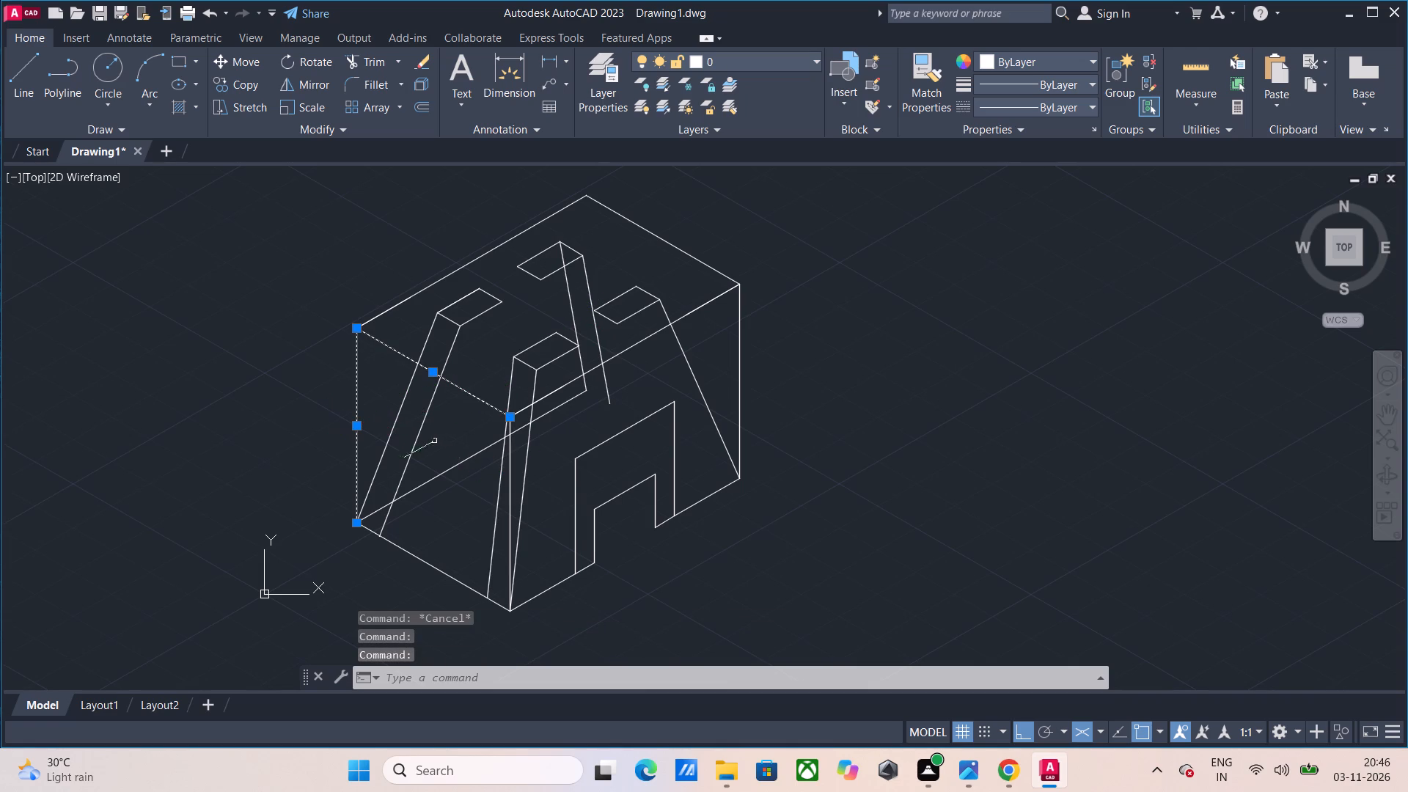
pyautogui.click(510, 447)
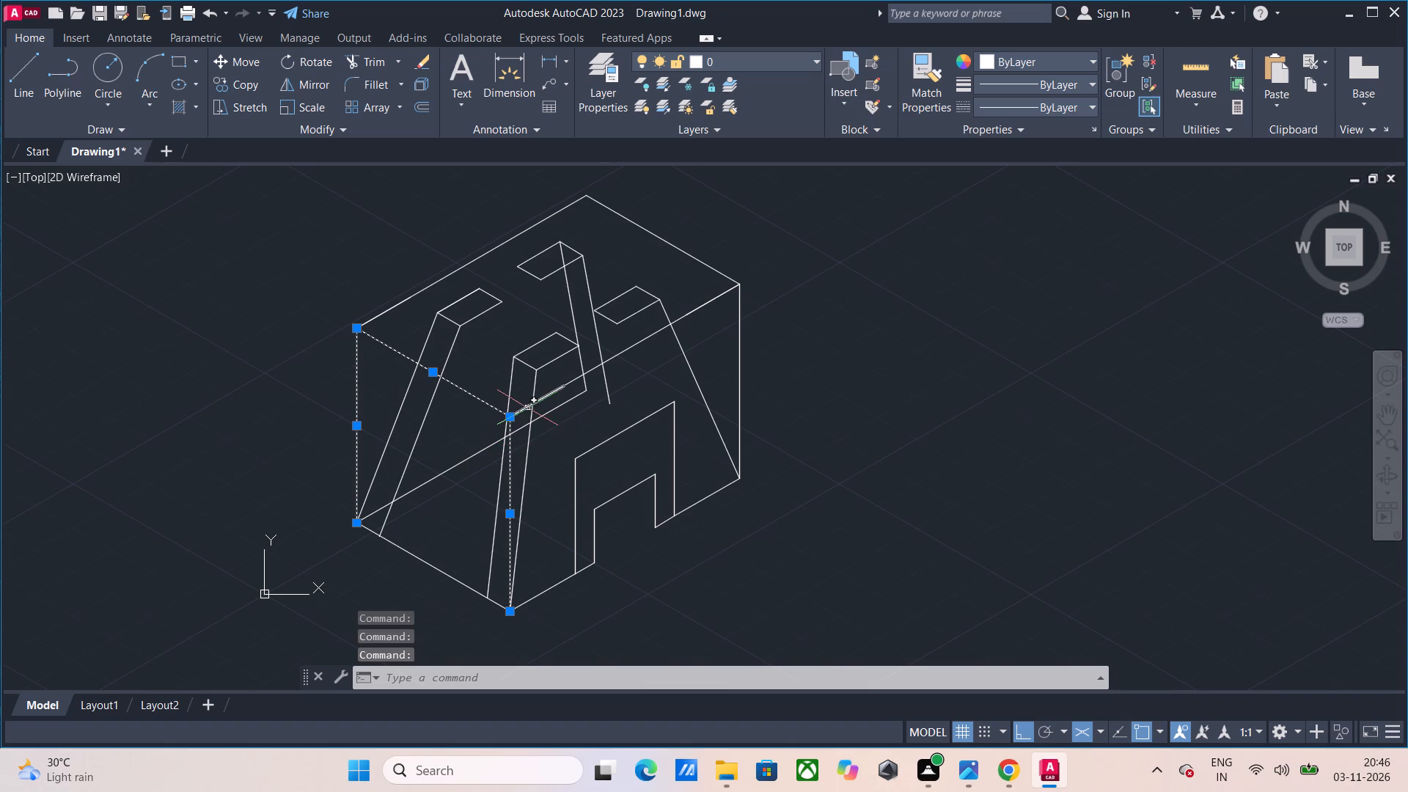
pyautogui.click(527, 408)
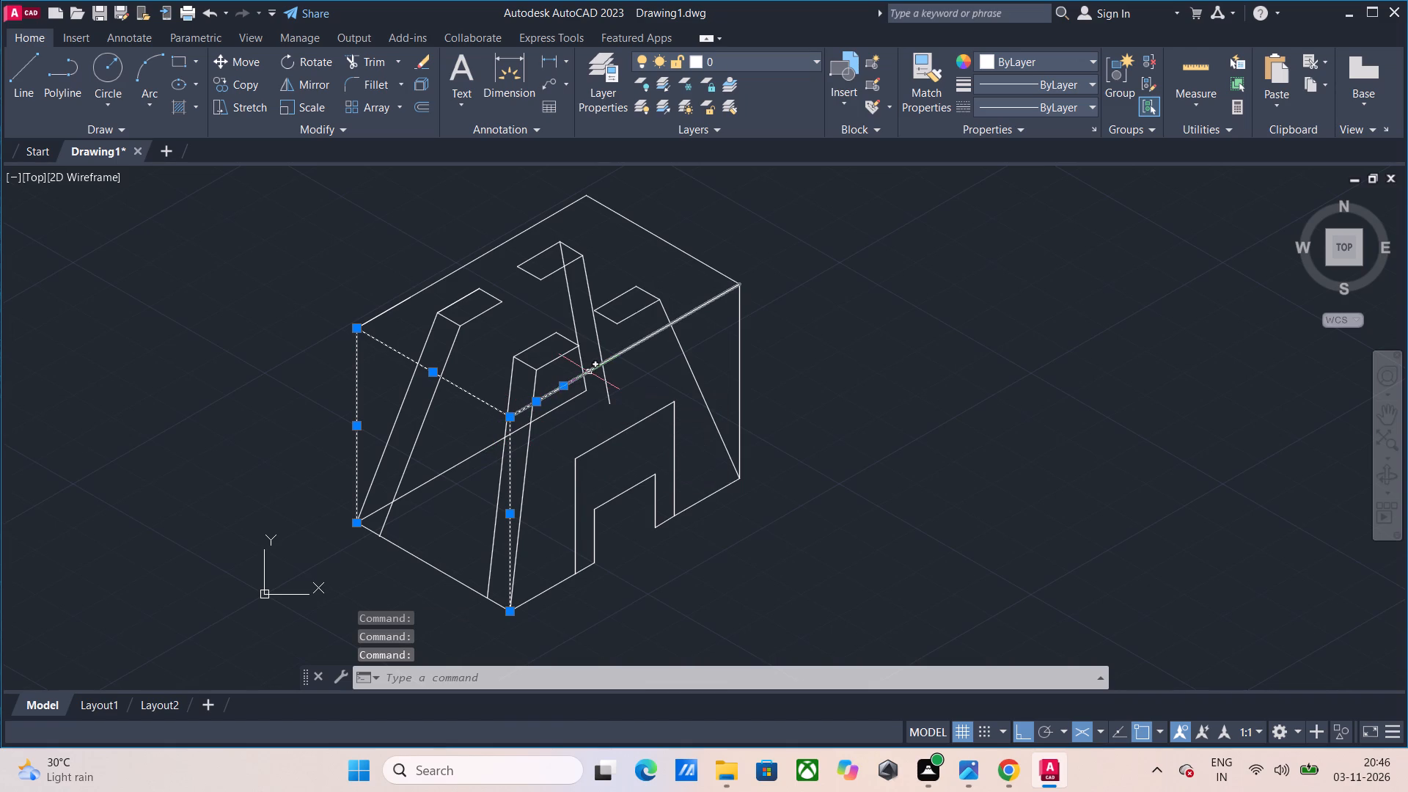
pyautogui.click(590, 372)
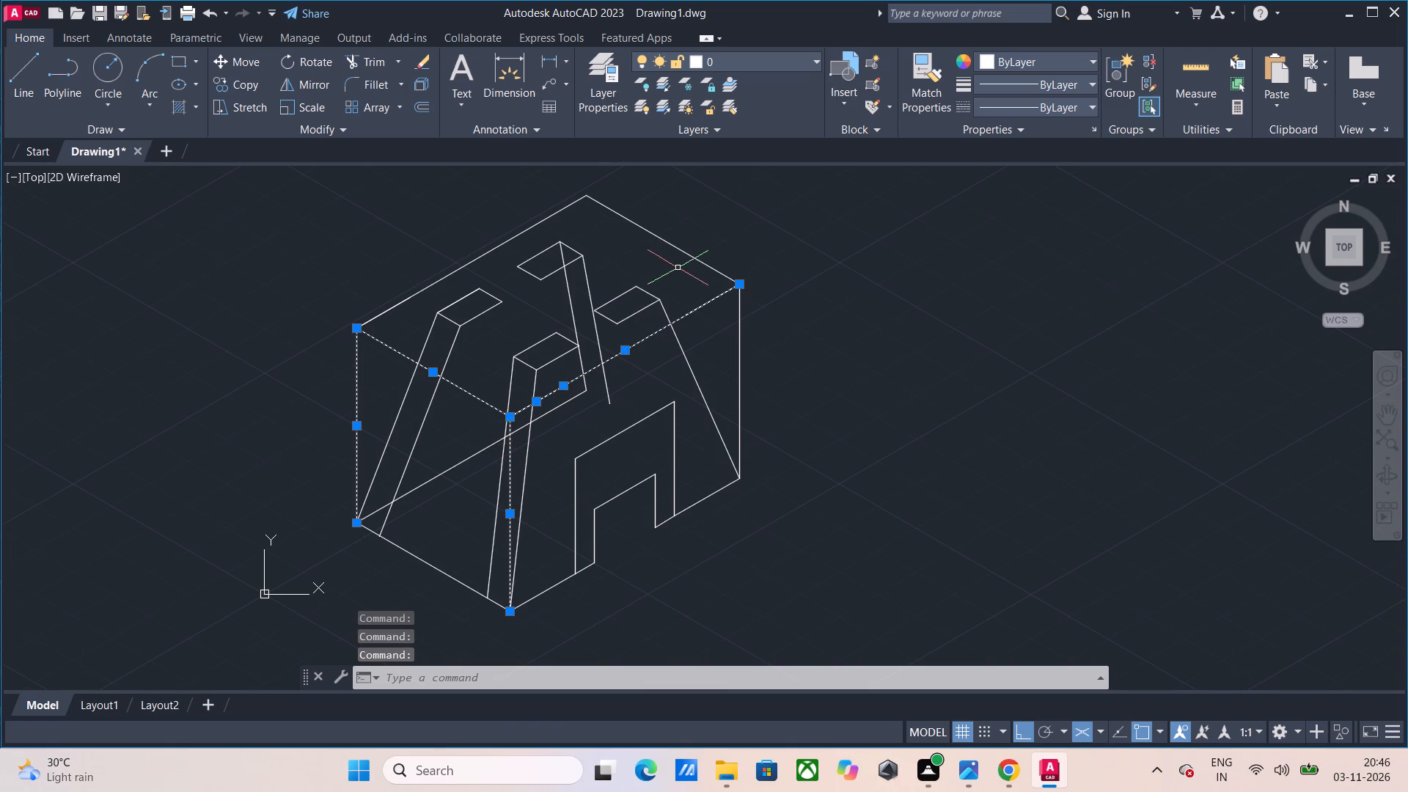
pyautogui.click(689, 257)
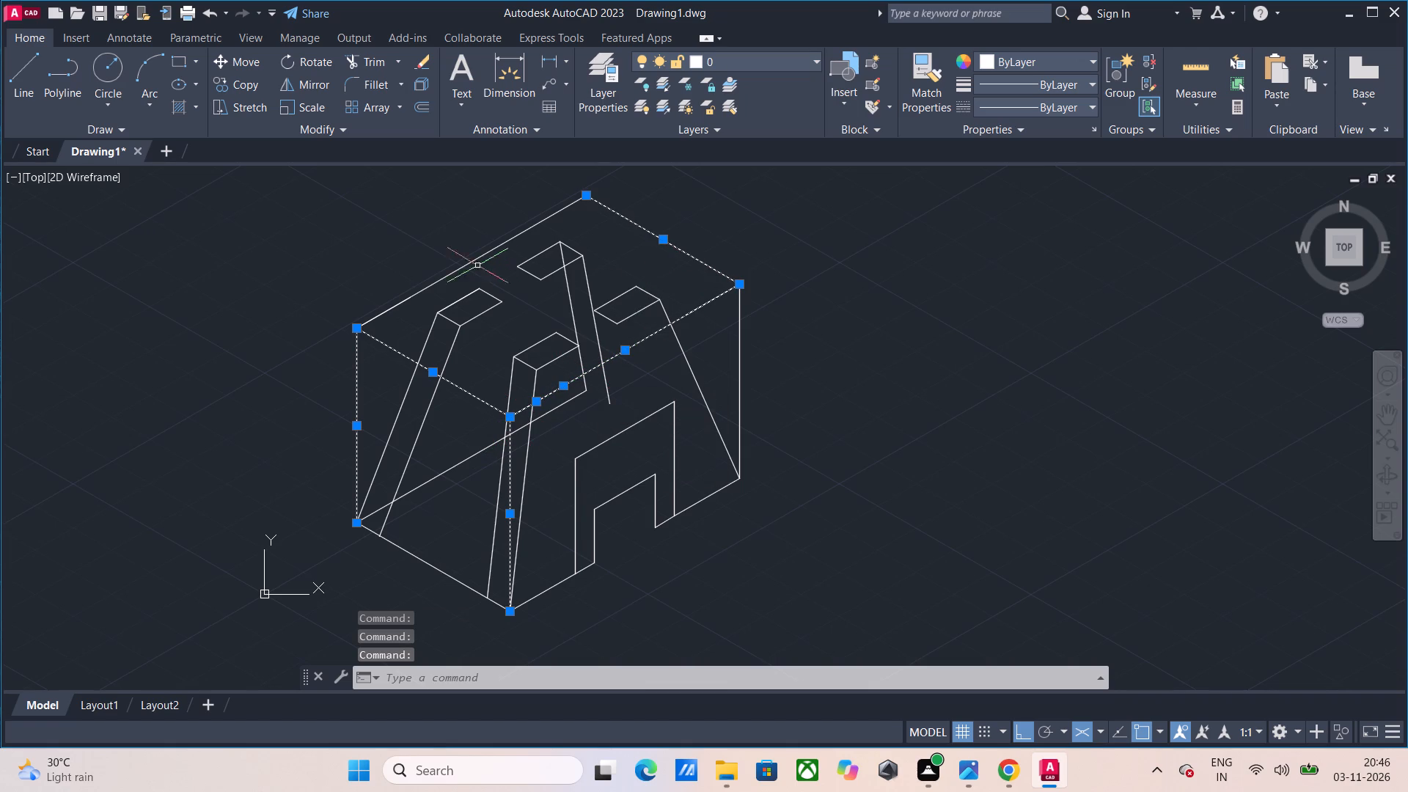
pyautogui.click(470, 265)
pyautogui.click(997, 61)
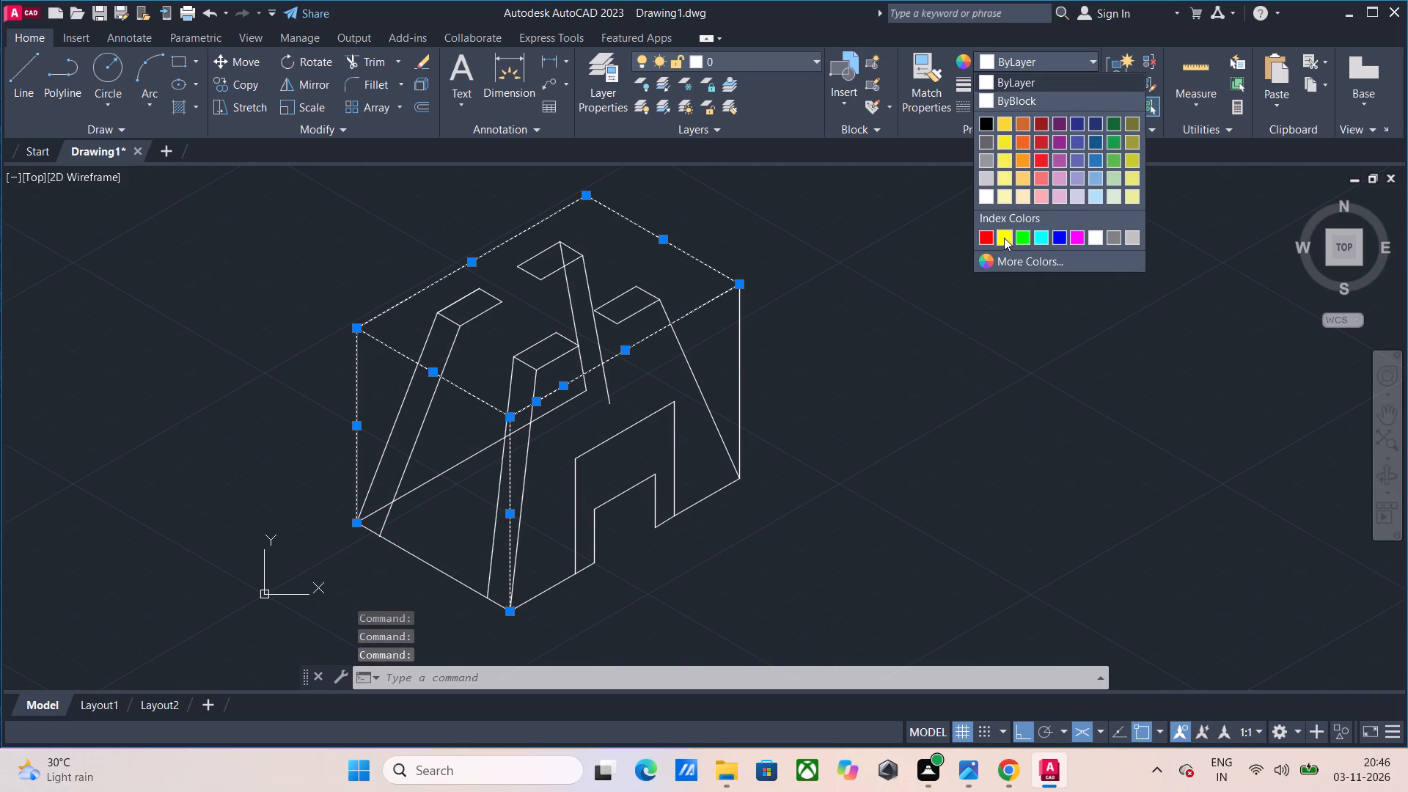
pyautogui.click(1003, 238)
# Load the ACAD_ISO08W100 long-dash short-dash linetype into the drawing.
pyautogui.click(1016, 106)
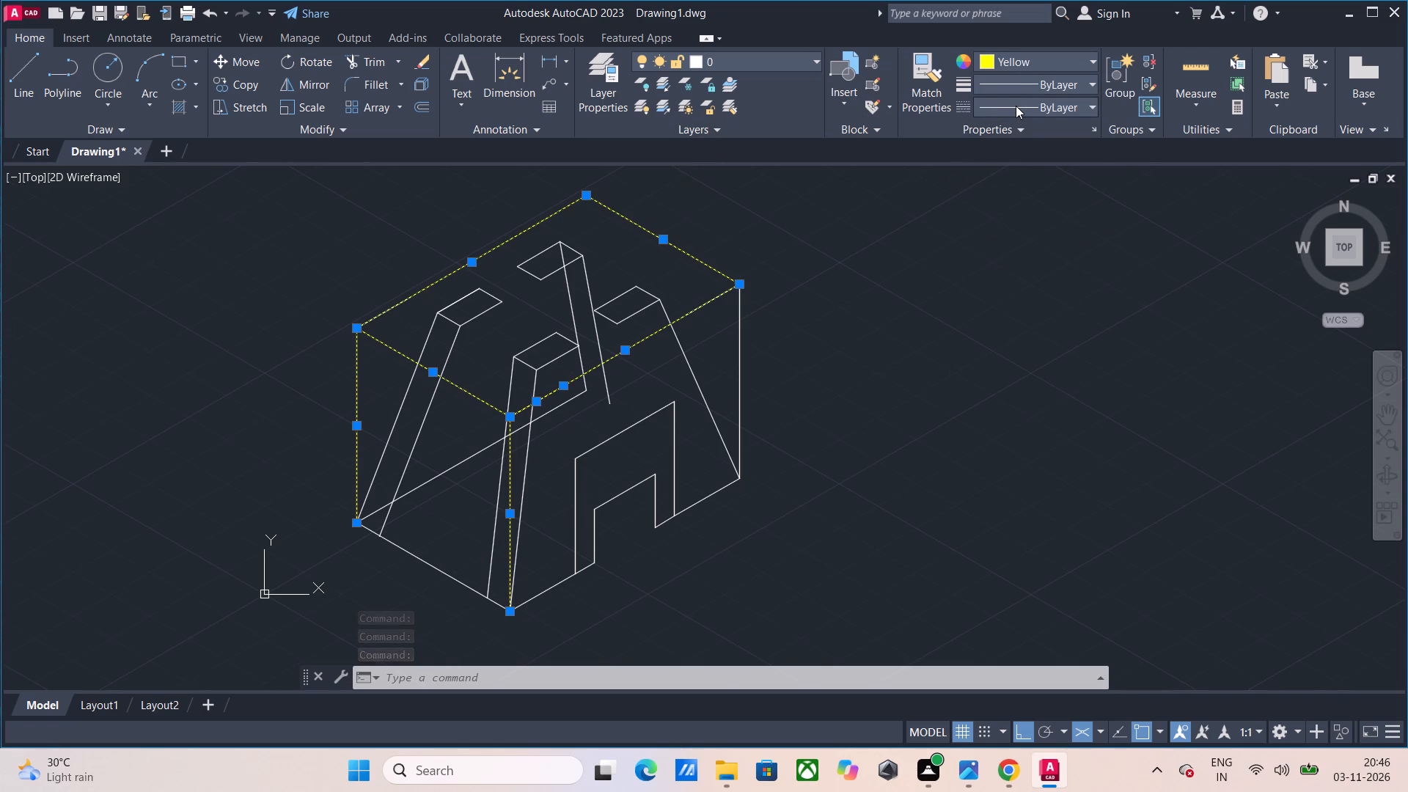
pyautogui.click(1022, 189)
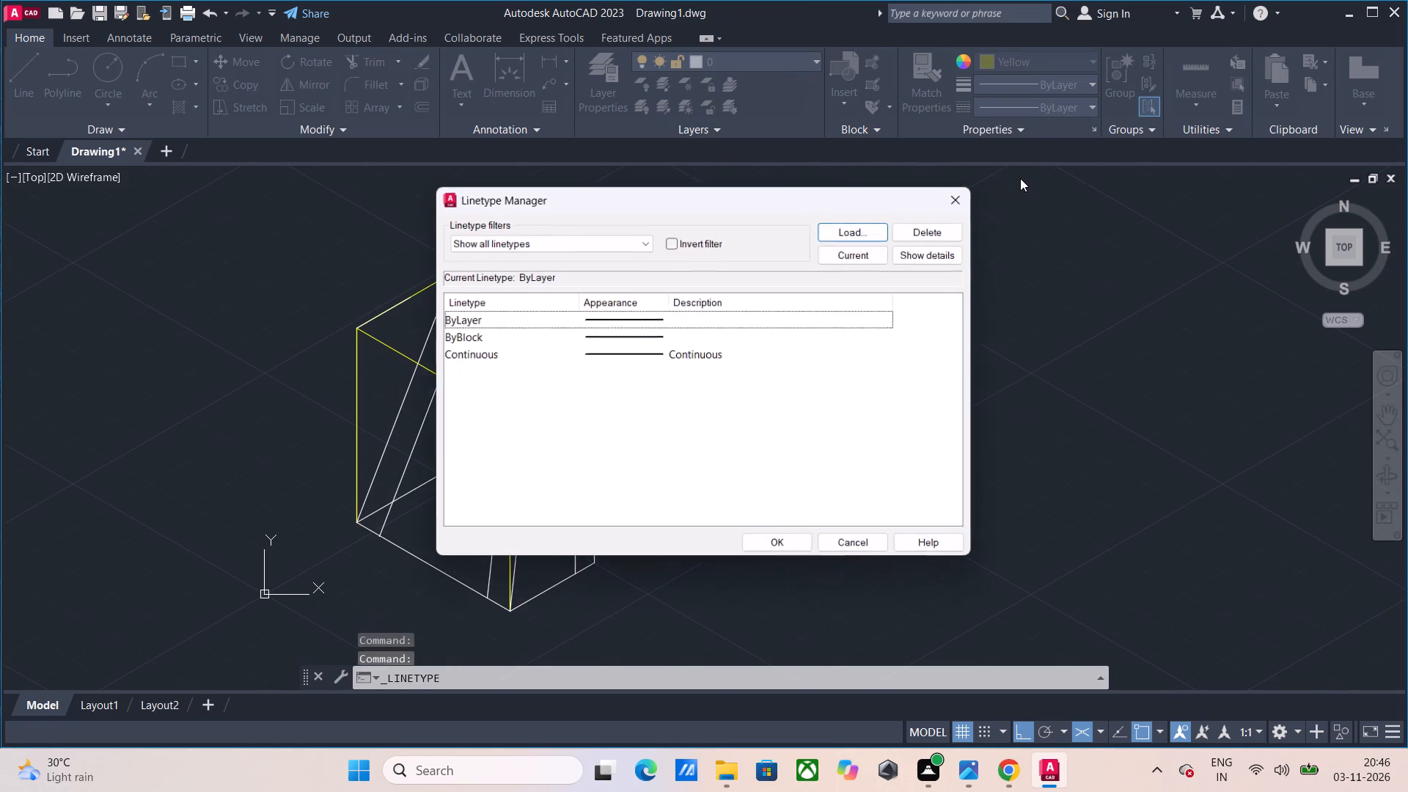
pyautogui.click(872, 224)
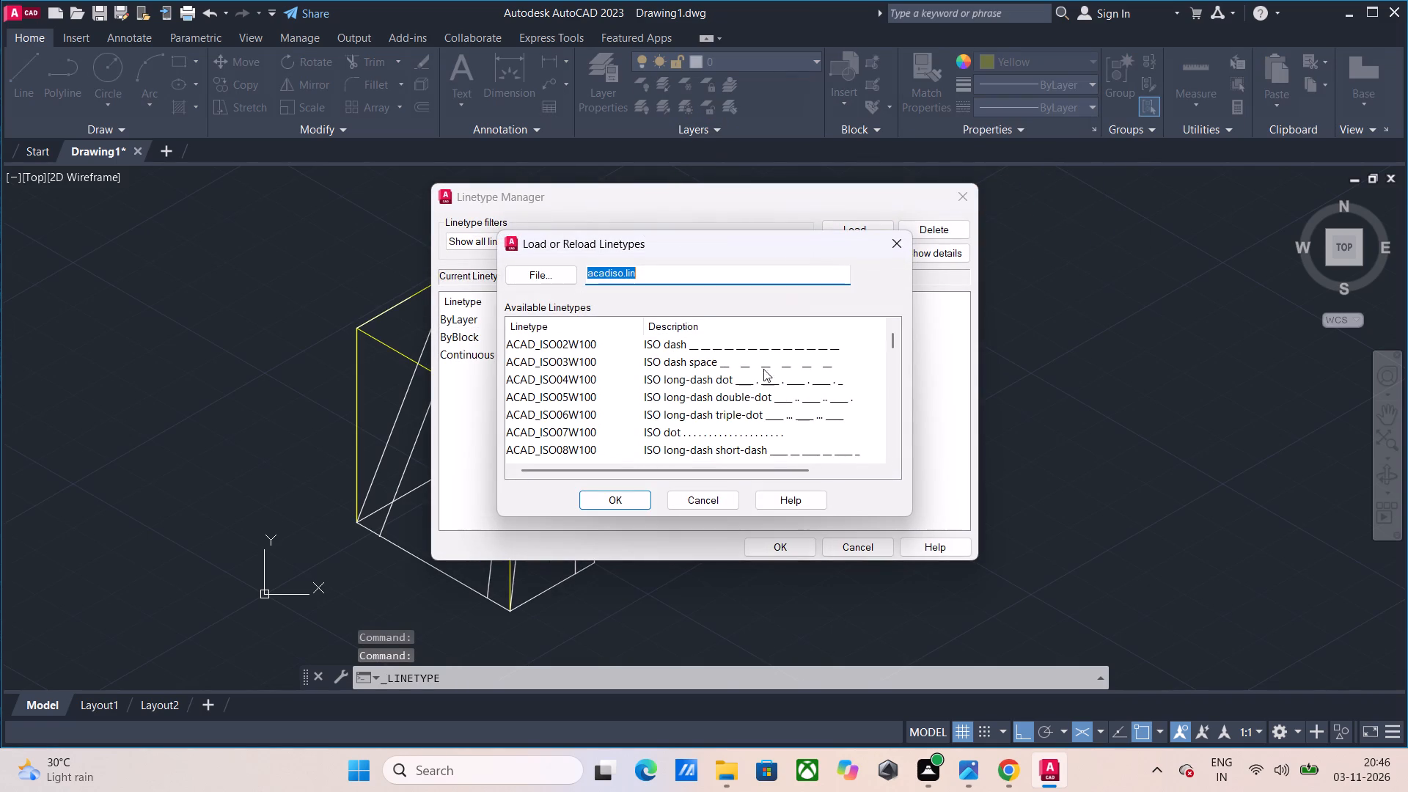
pyautogui.click(738, 455)
pyautogui.click(636, 501)
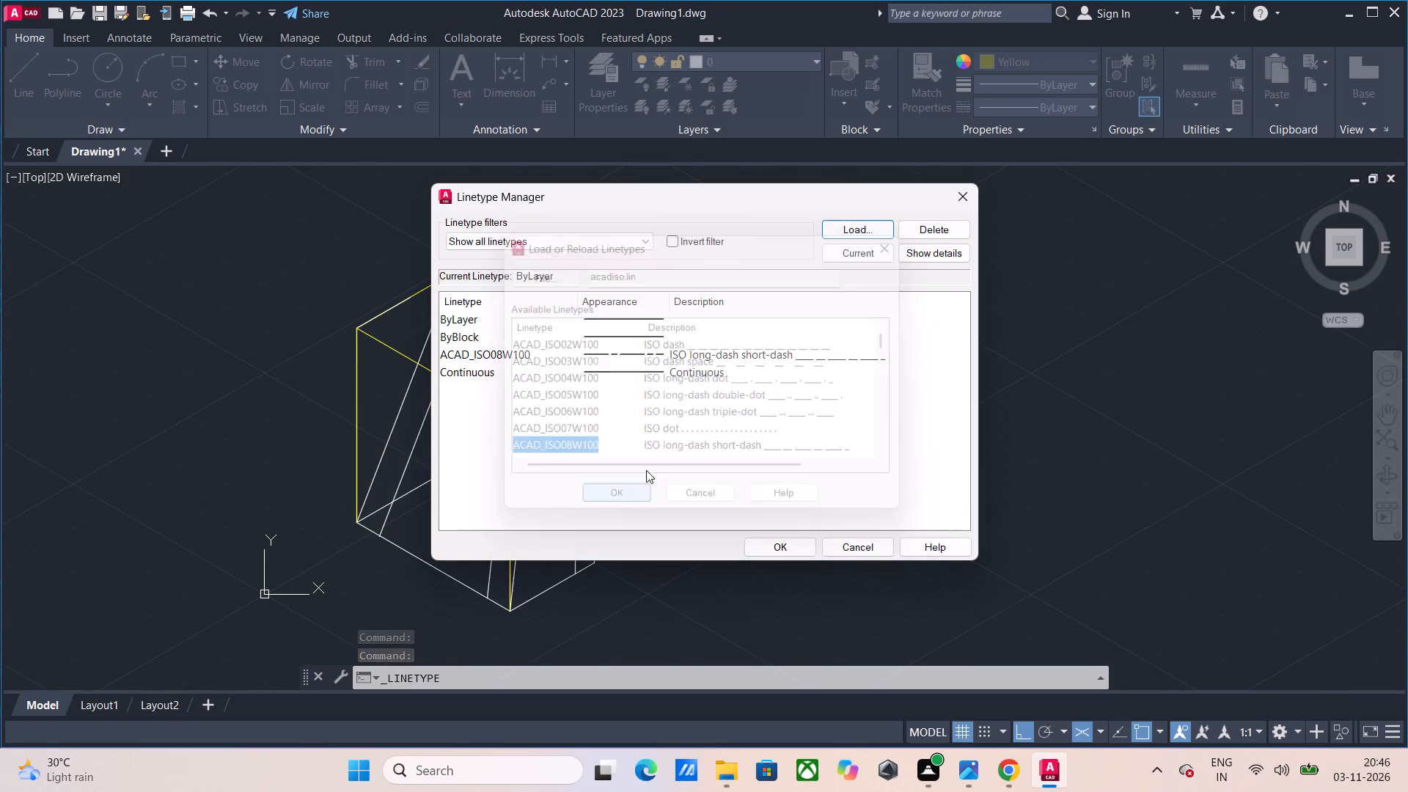
pyautogui.click(773, 539)
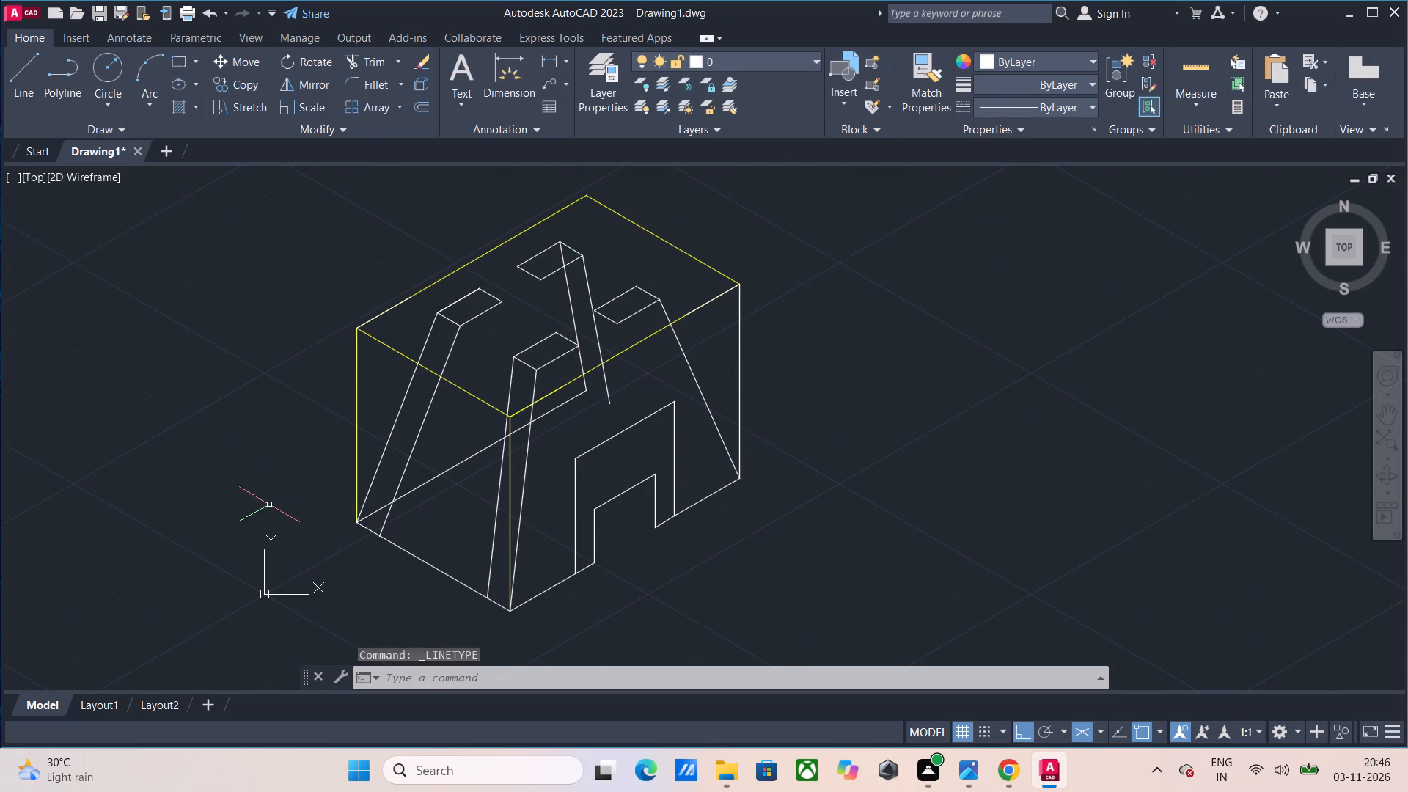
# Apply the ACAD_ISO08W100 linetype to the yellow box edges: four top edges plus the left and front verticals.
pyautogui.click(358, 414)
pyautogui.click(455, 272)
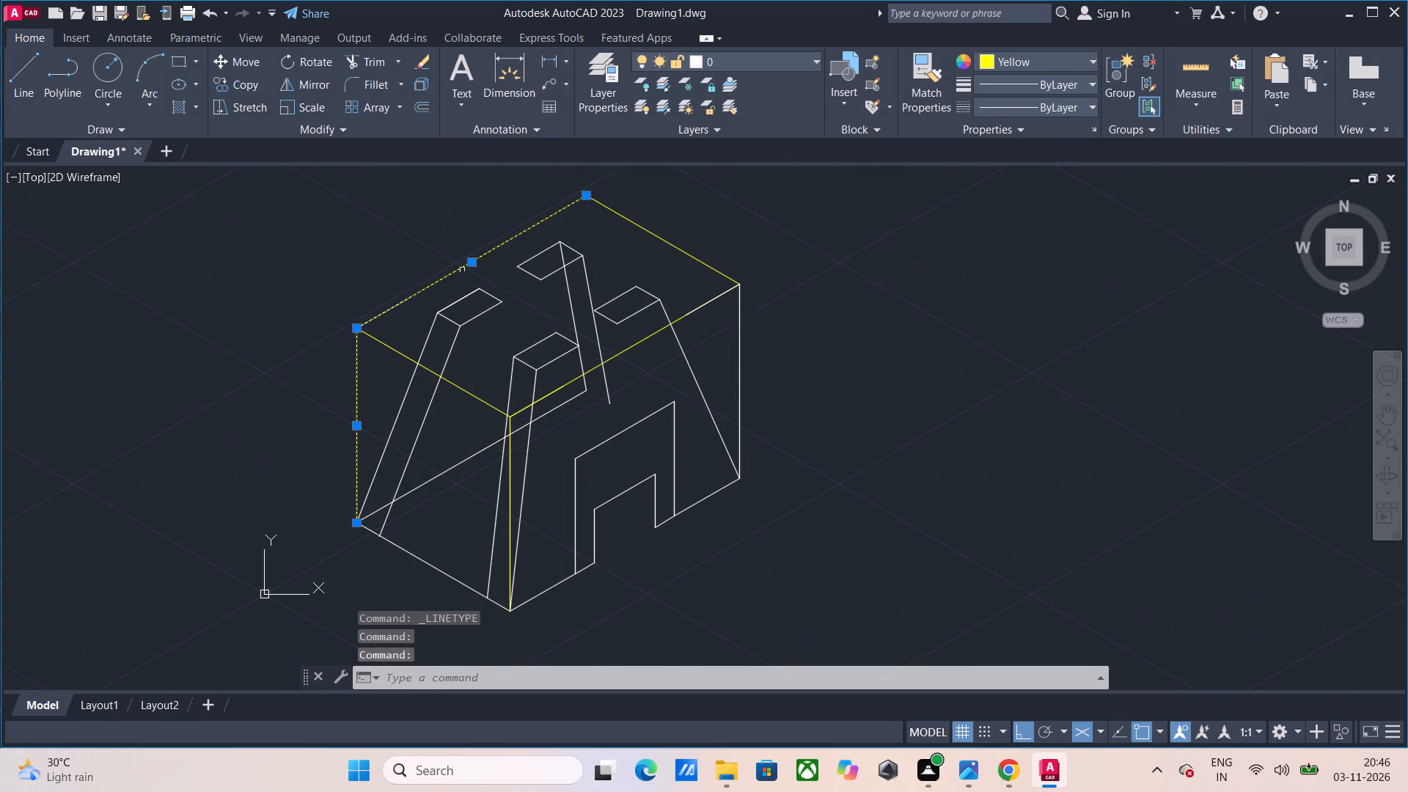
pyautogui.click(634, 224)
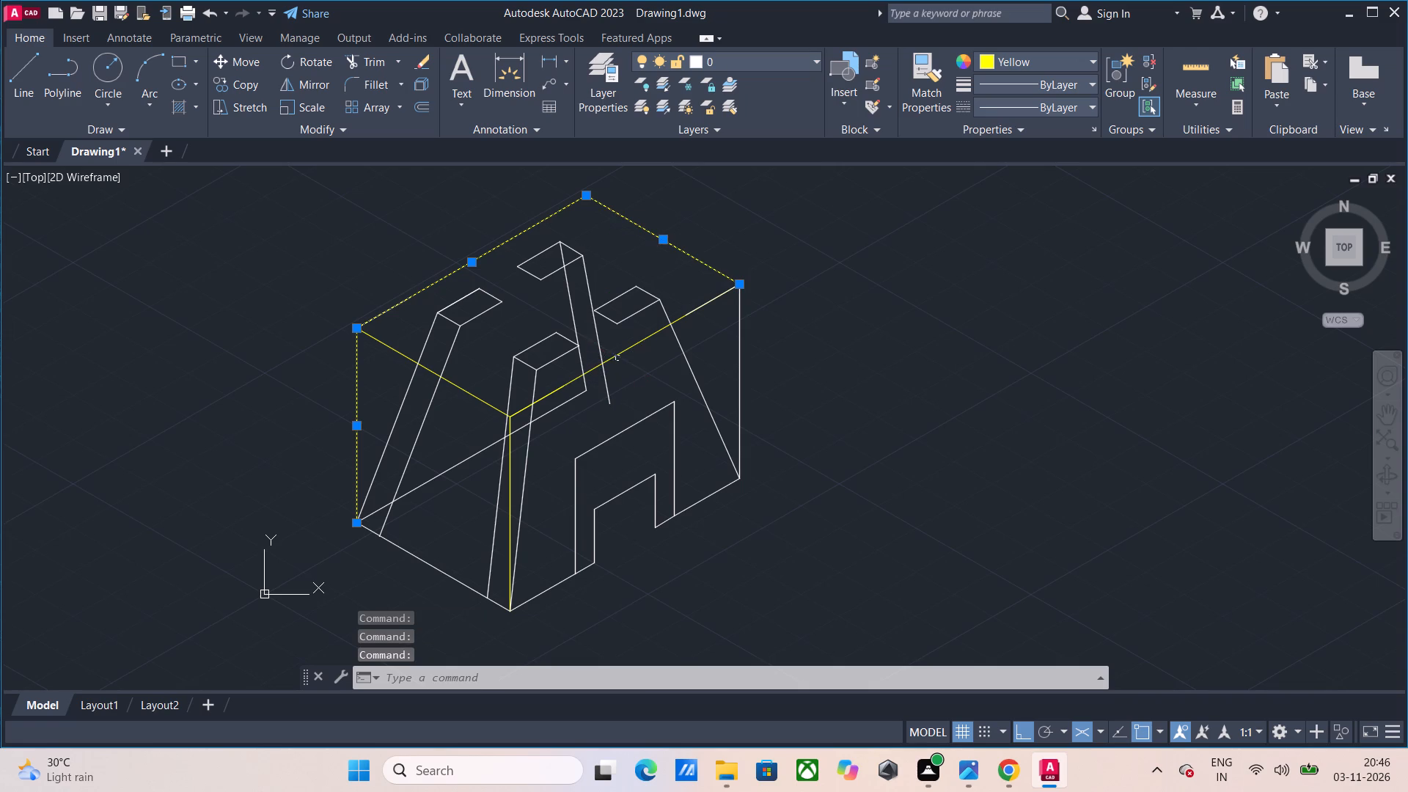
pyautogui.click(619, 354)
pyautogui.click(474, 396)
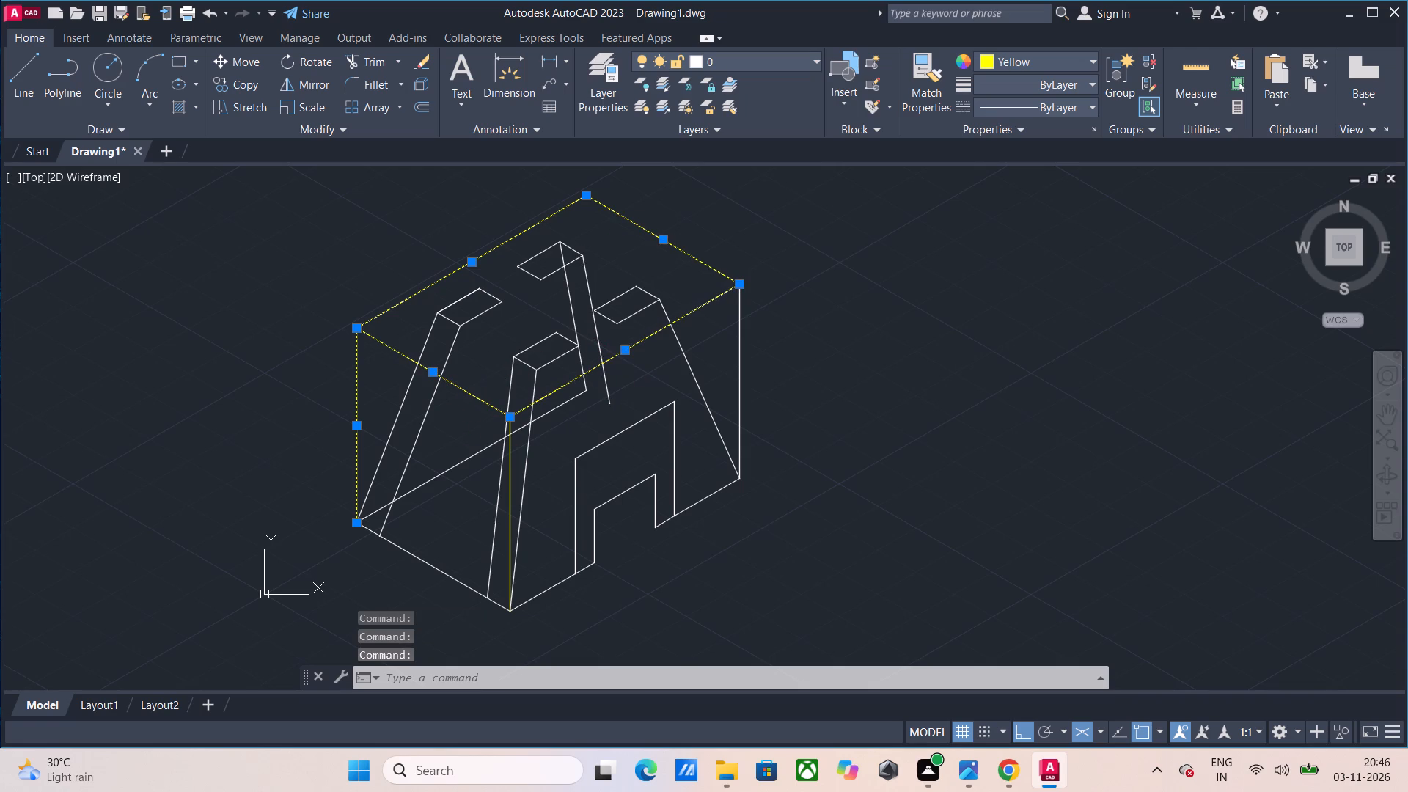
pyautogui.click(511, 464)
pyautogui.click(986, 108)
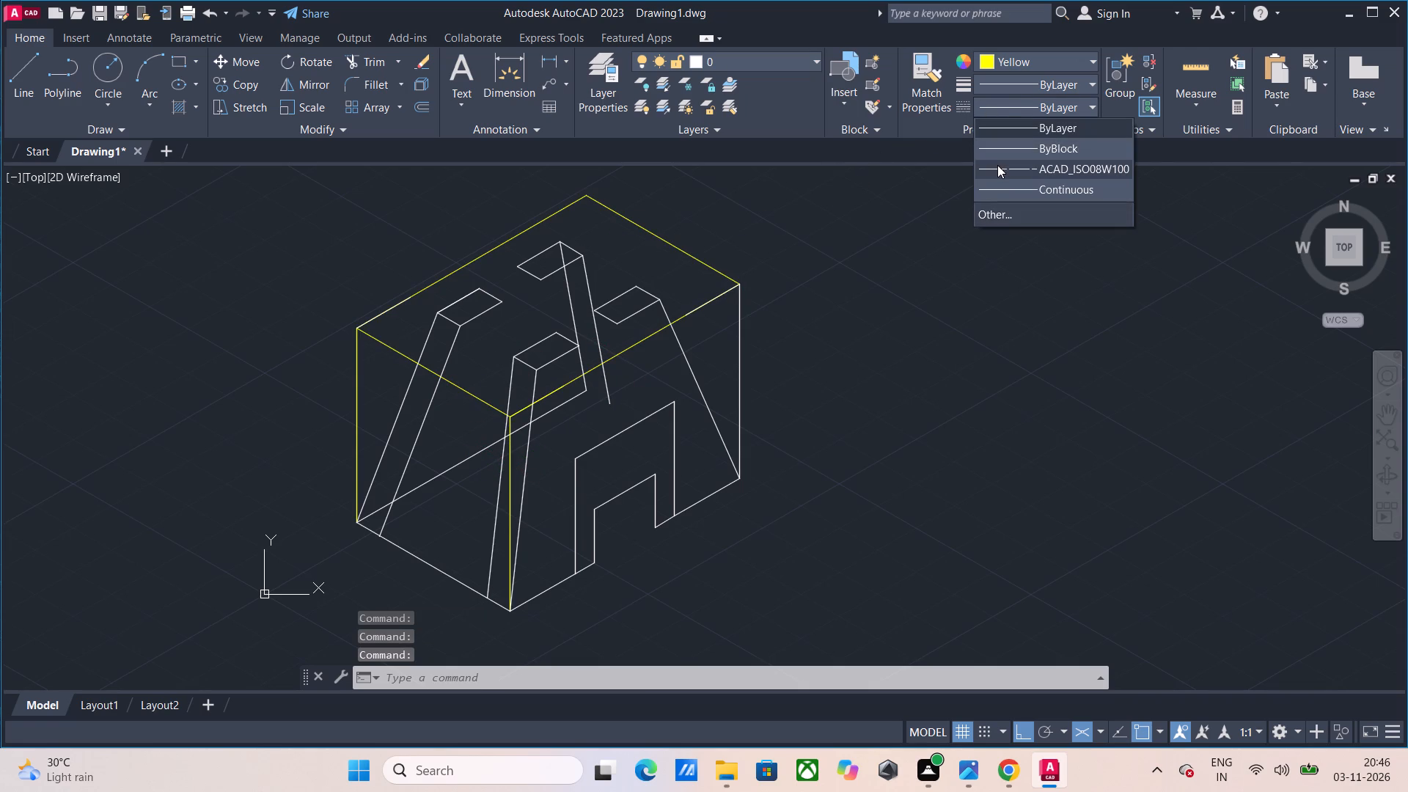
pyautogui.click(997, 165)
pyautogui.press('Escape')
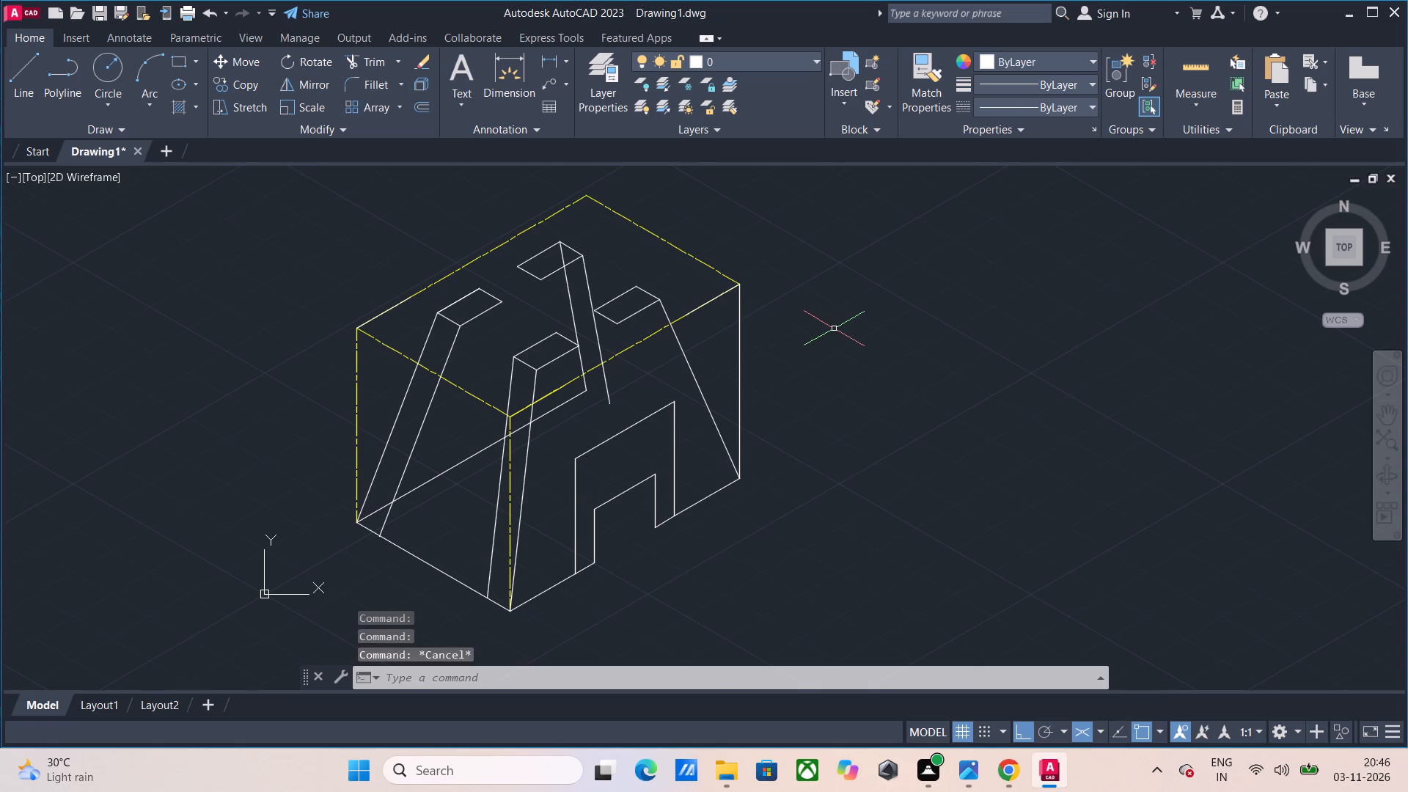
# Delete the short white segments overlapping the box's top edges near its right and left top corners.
pyautogui.scroll(1, 821, 339)
pyautogui.scroll(-1, 821, 339)
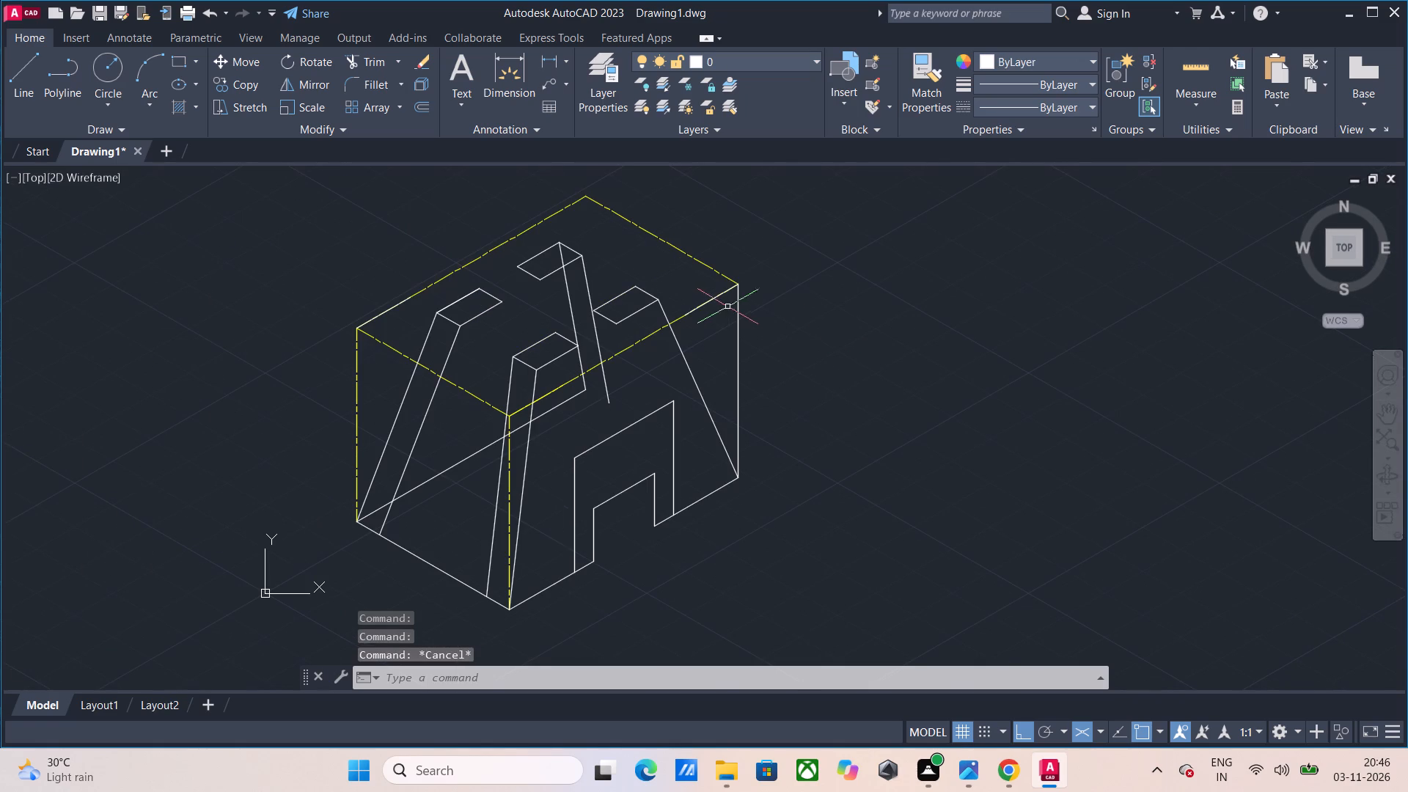
pyautogui.click(709, 298)
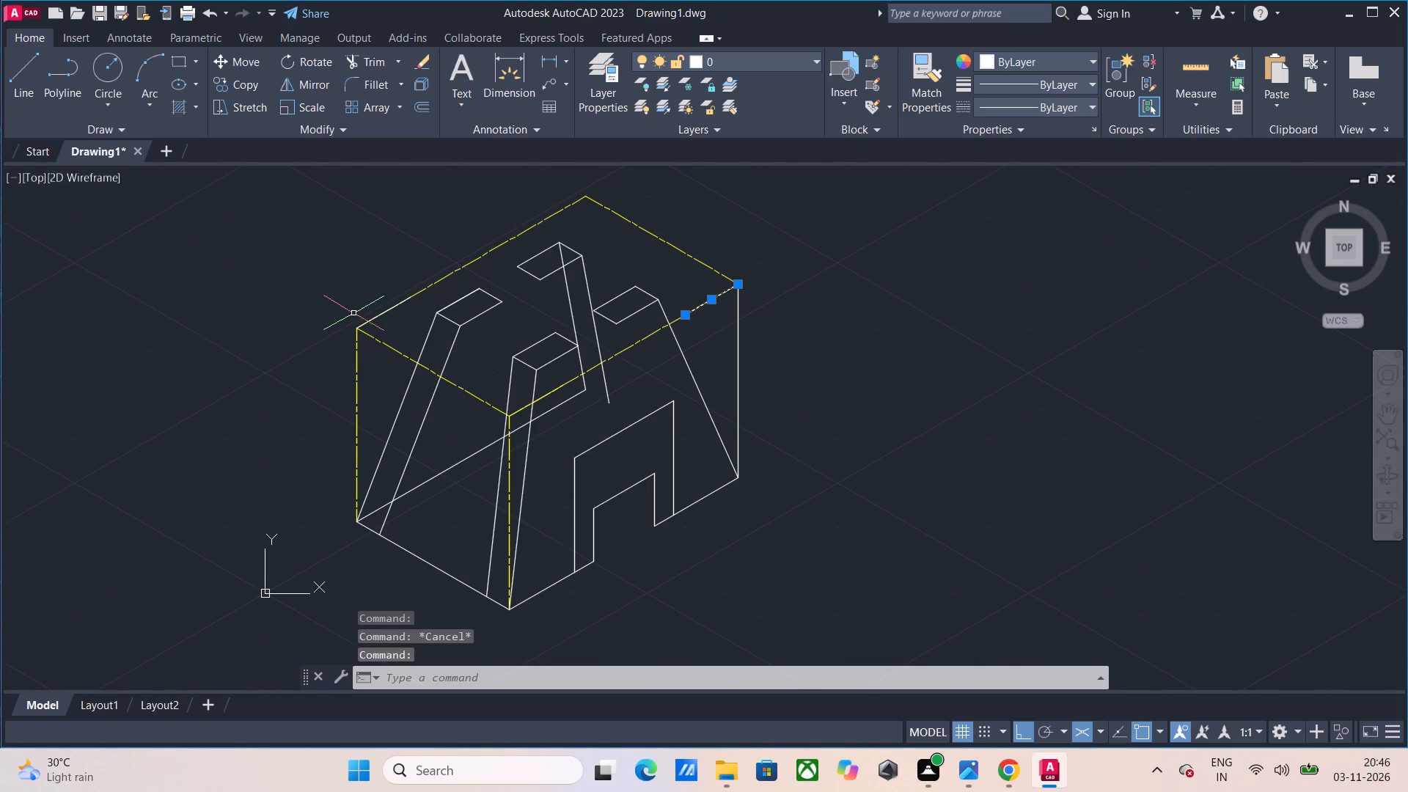
pyautogui.click(371, 318)
pyautogui.press('Delete')
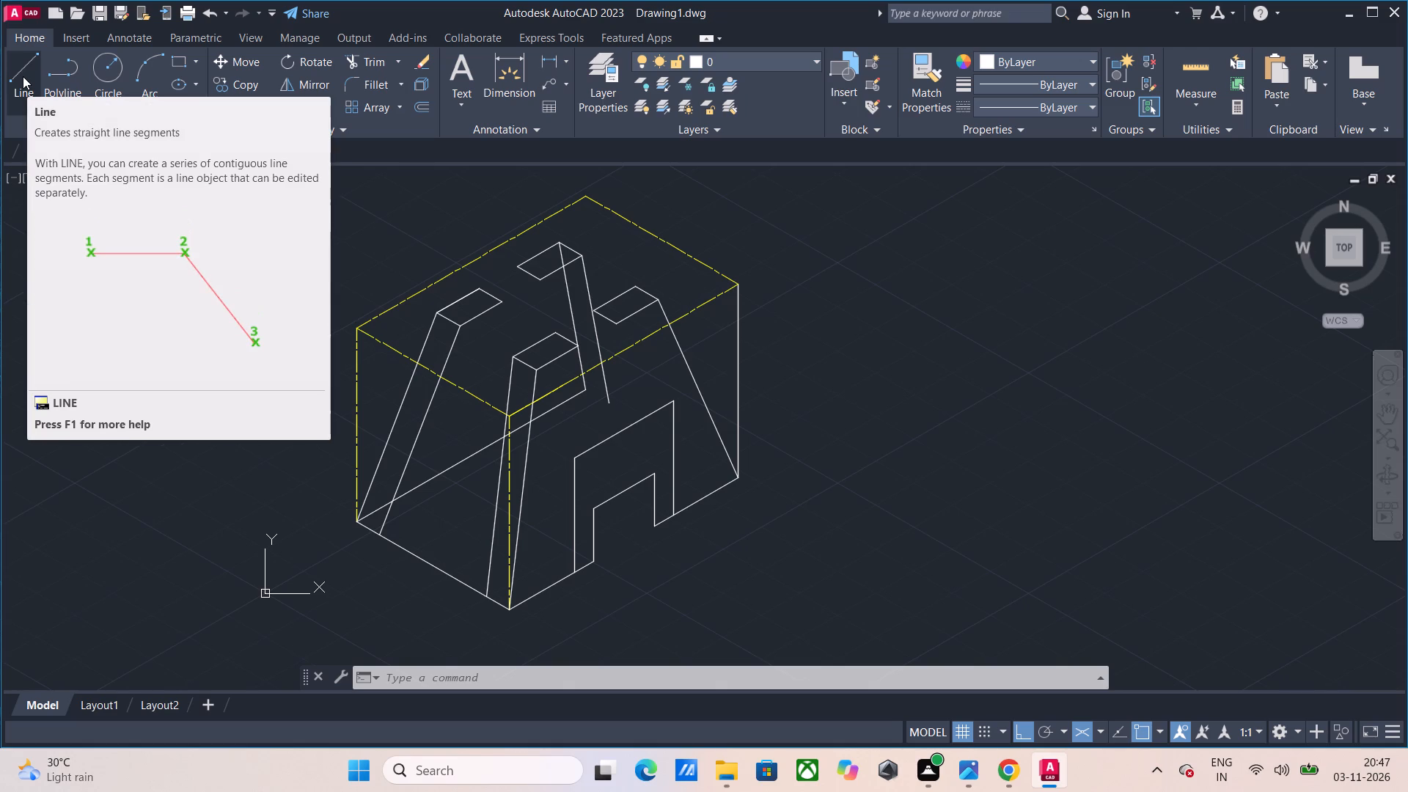
# Draw a line 125 from the rear base corner along the rear base edge, continuing it up to the back rectangle's left corner.
pyautogui.click(23, 76)
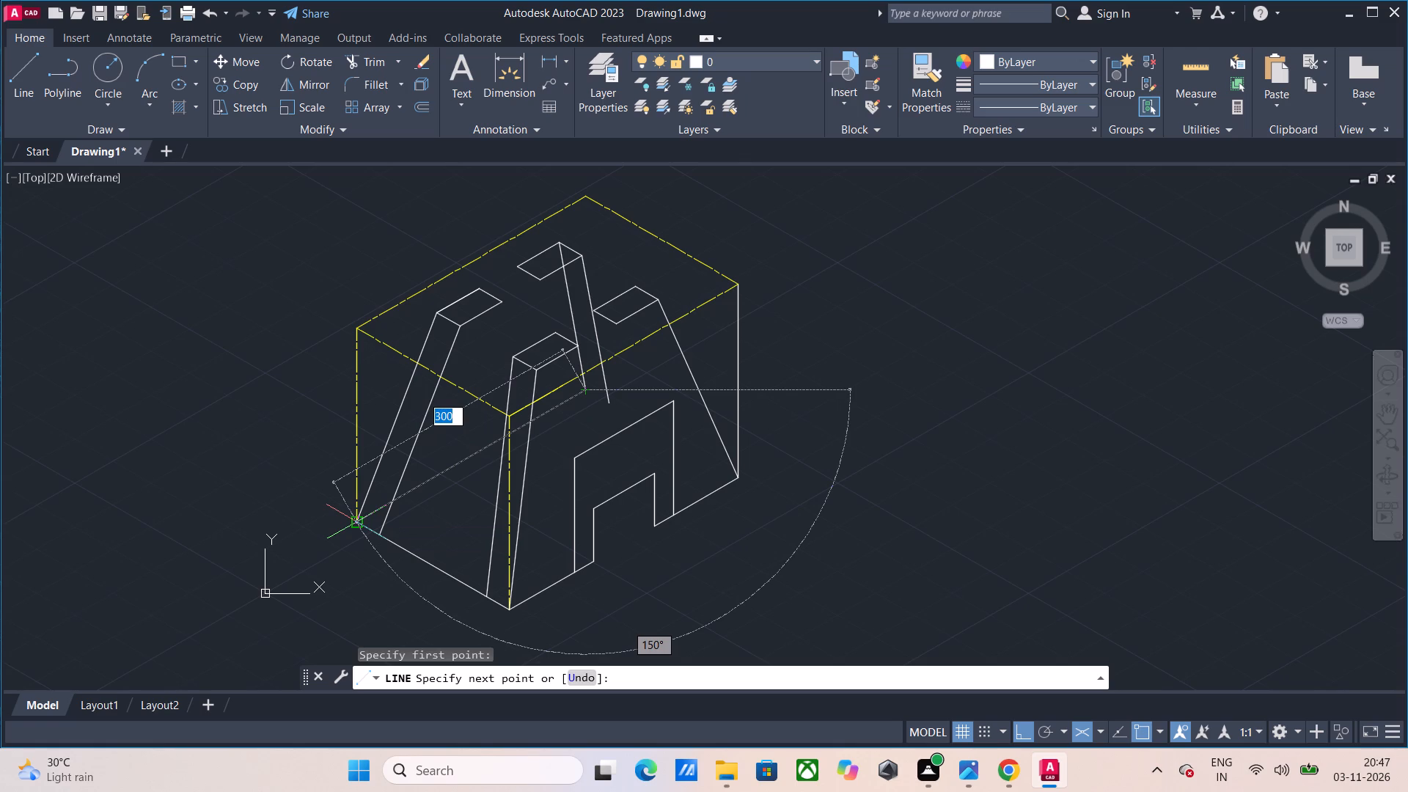
pyautogui.write('125')
pyautogui.press('Return')
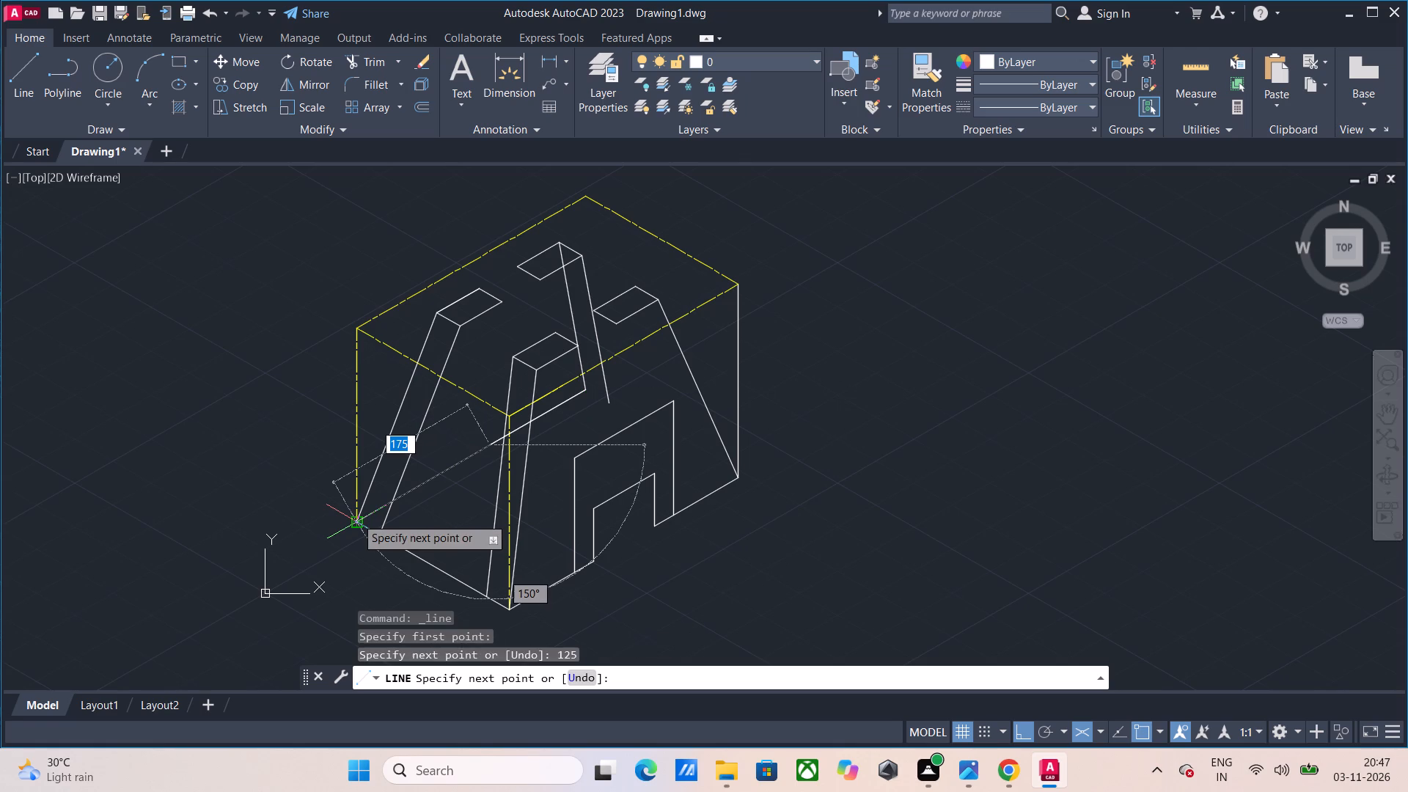
pyautogui.click(519, 264)
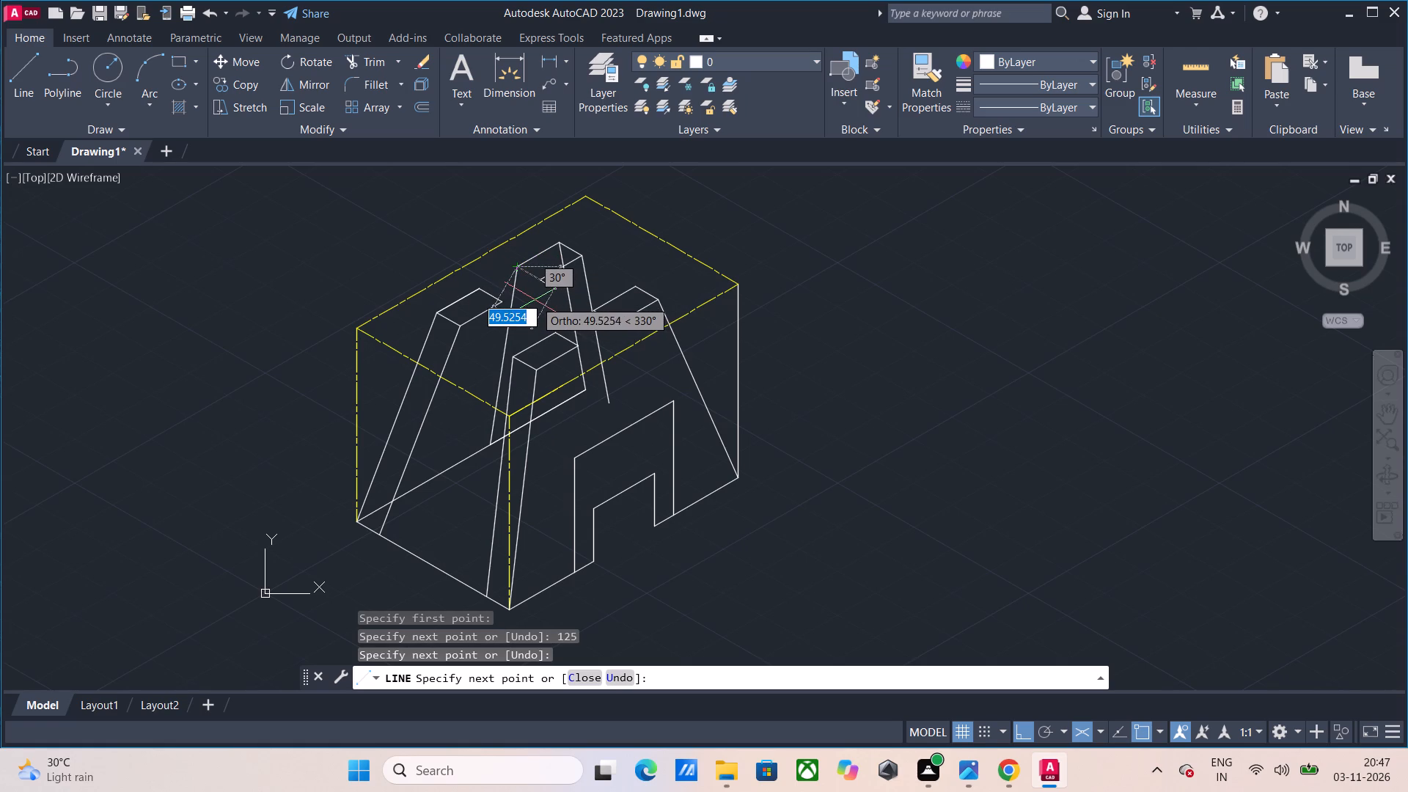
pyautogui.press('Escape')
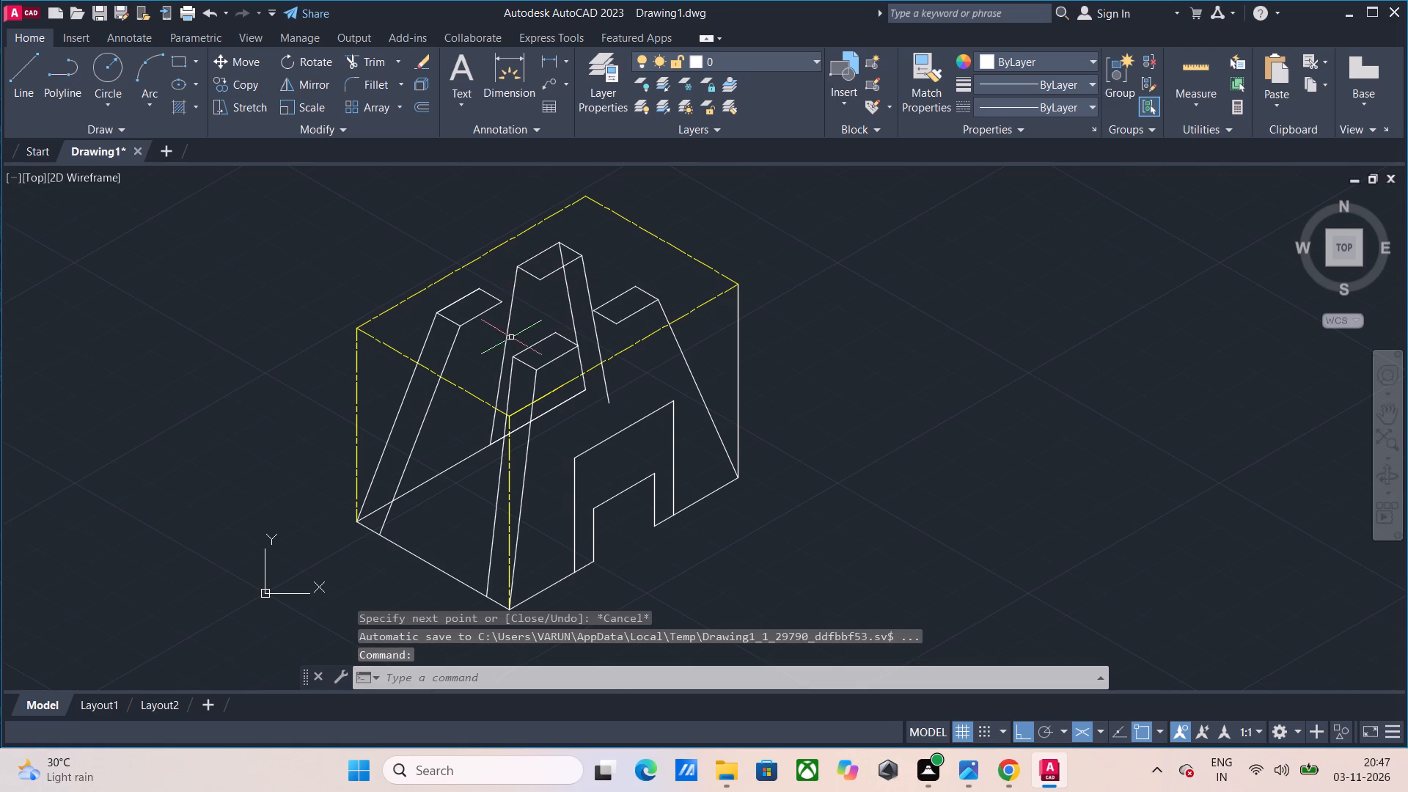
# From the box's left bottom corner, draw a line 125 along 30°, continuing it up to the left rectangle's rearmost corner.
pyautogui.press('Return')
pyautogui.click(356, 521)
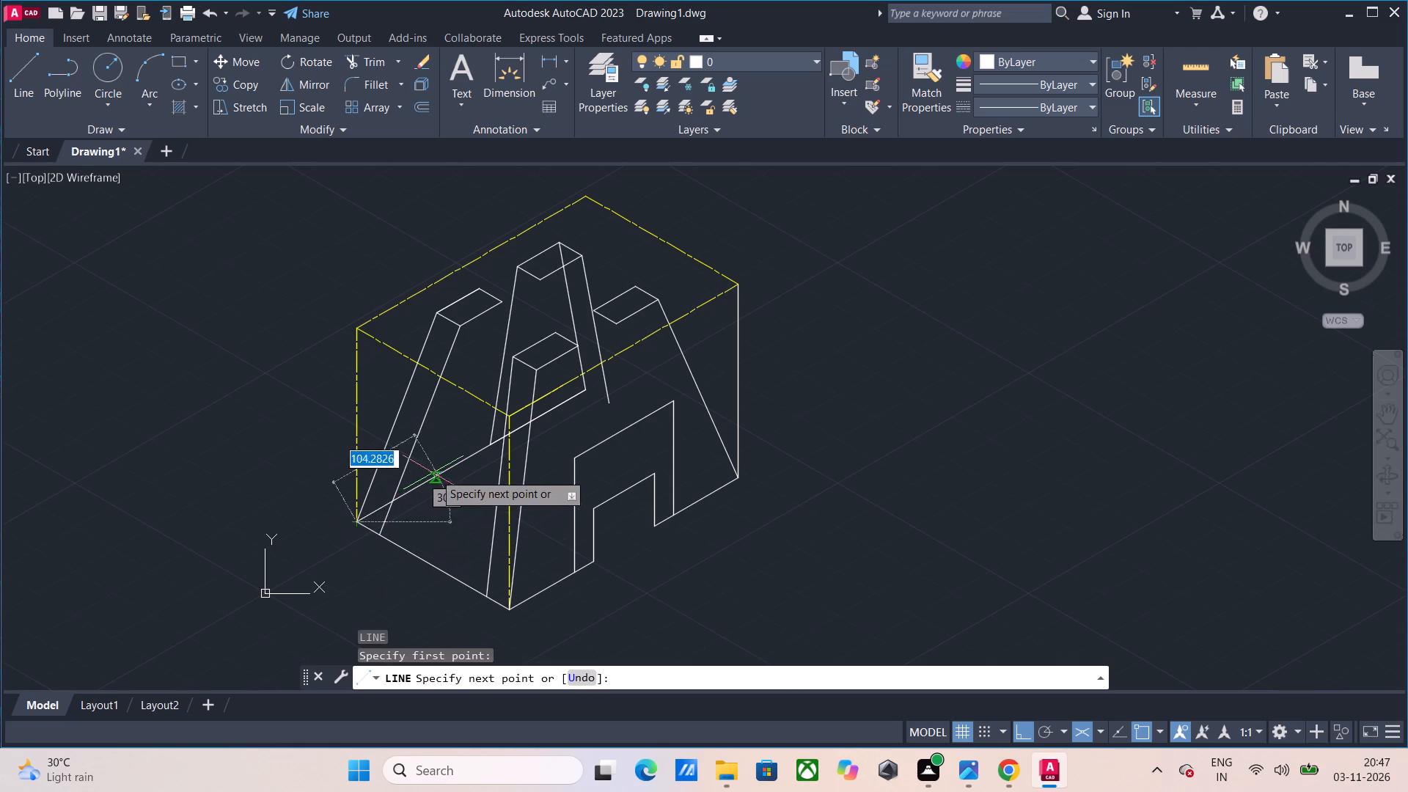
pyautogui.write('125')
pyautogui.press('Return')
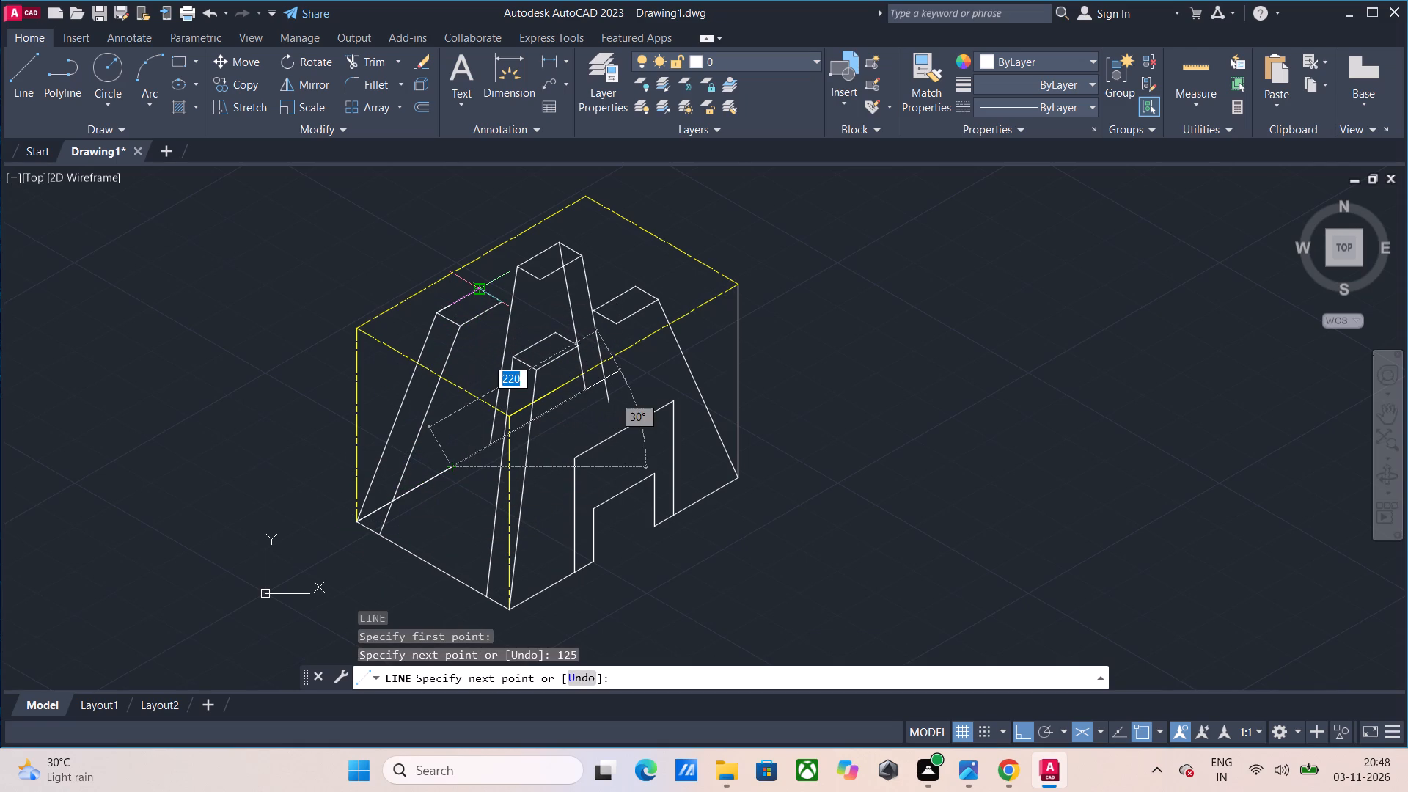
pyautogui.click(474, 290)
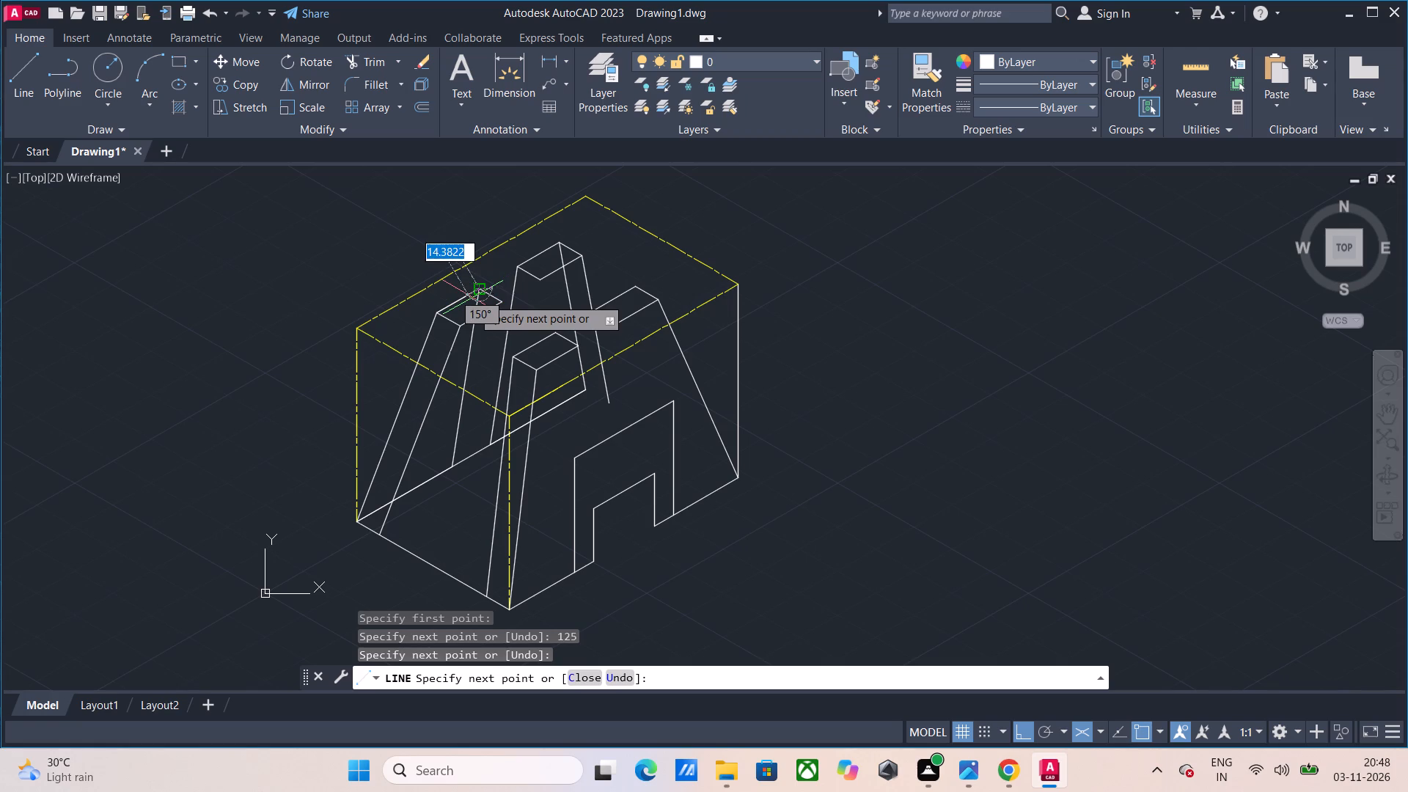
pyautogui.press('Escape')
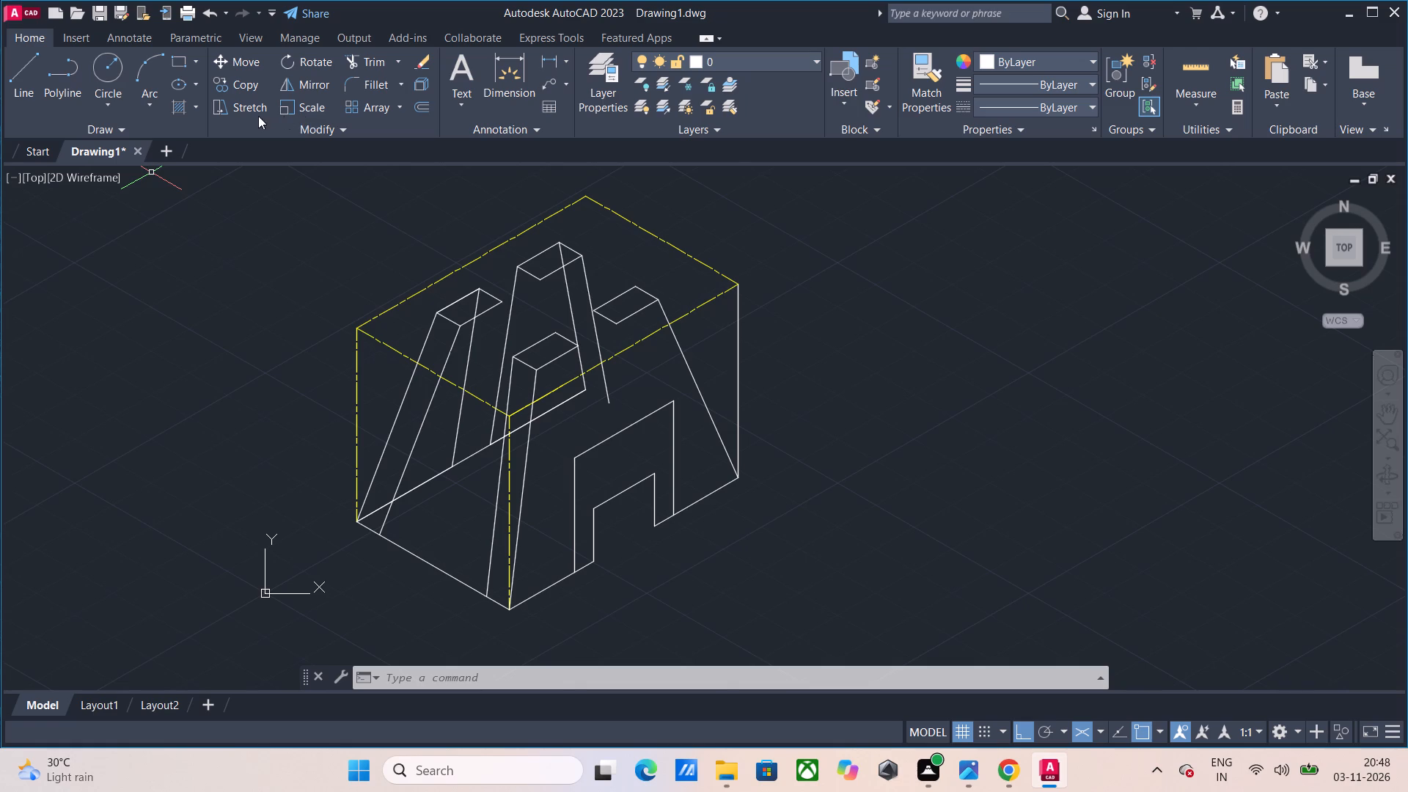
# Copy the two inner slanted lines of the left and back rectangles from the left rectangle's rearmost corner to its right corner.
pyautogui.click(244, 90)
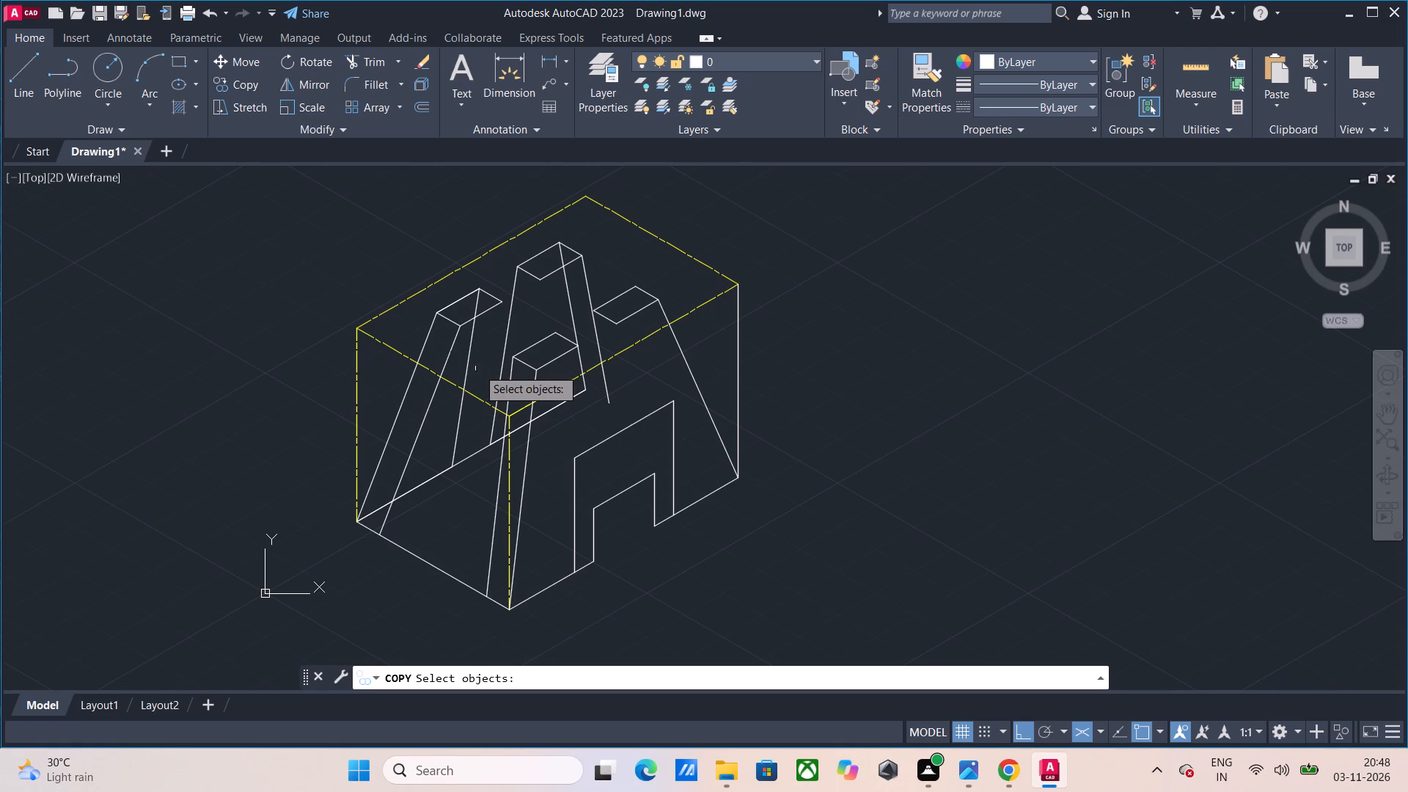
pyautogui.click(465, 368)
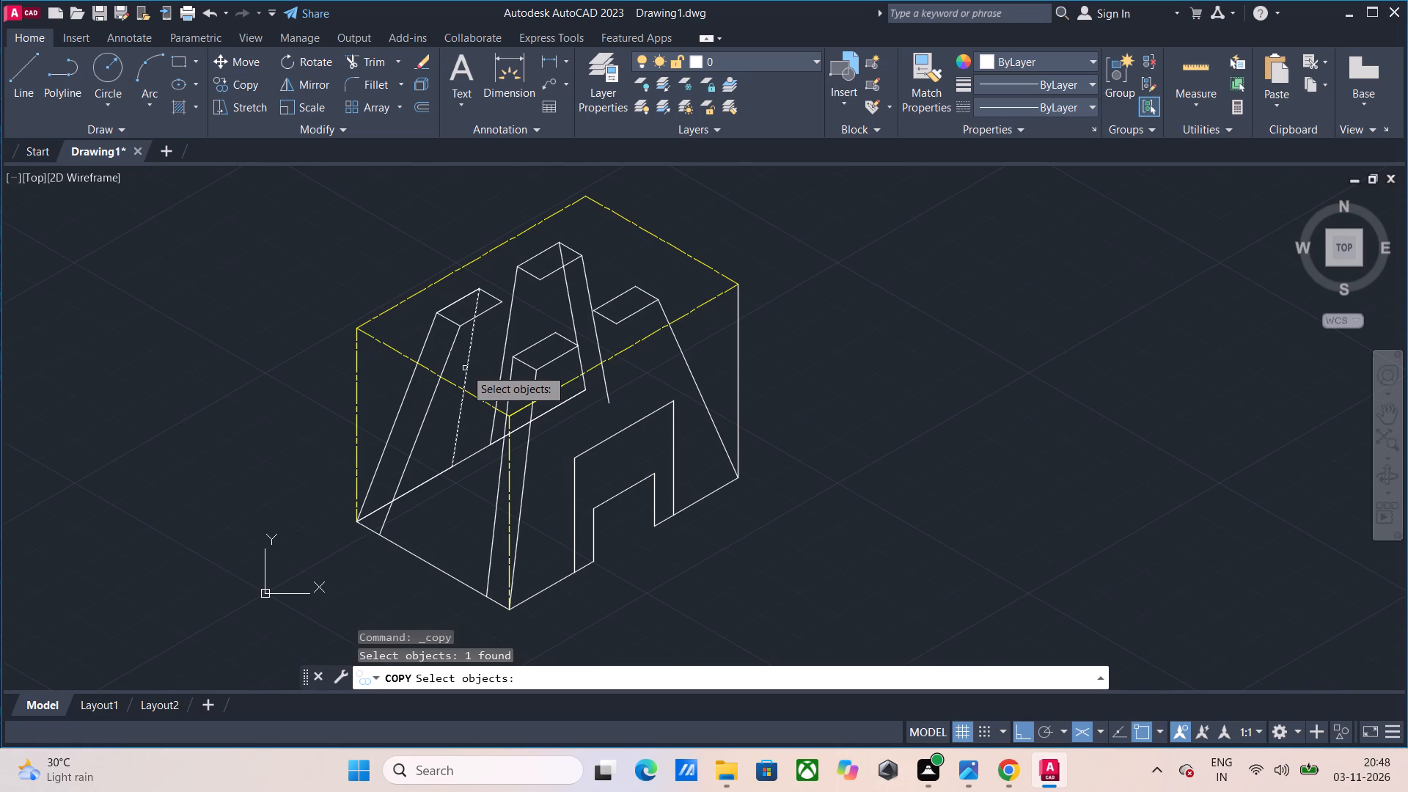
pyautogui.click(507, 336)
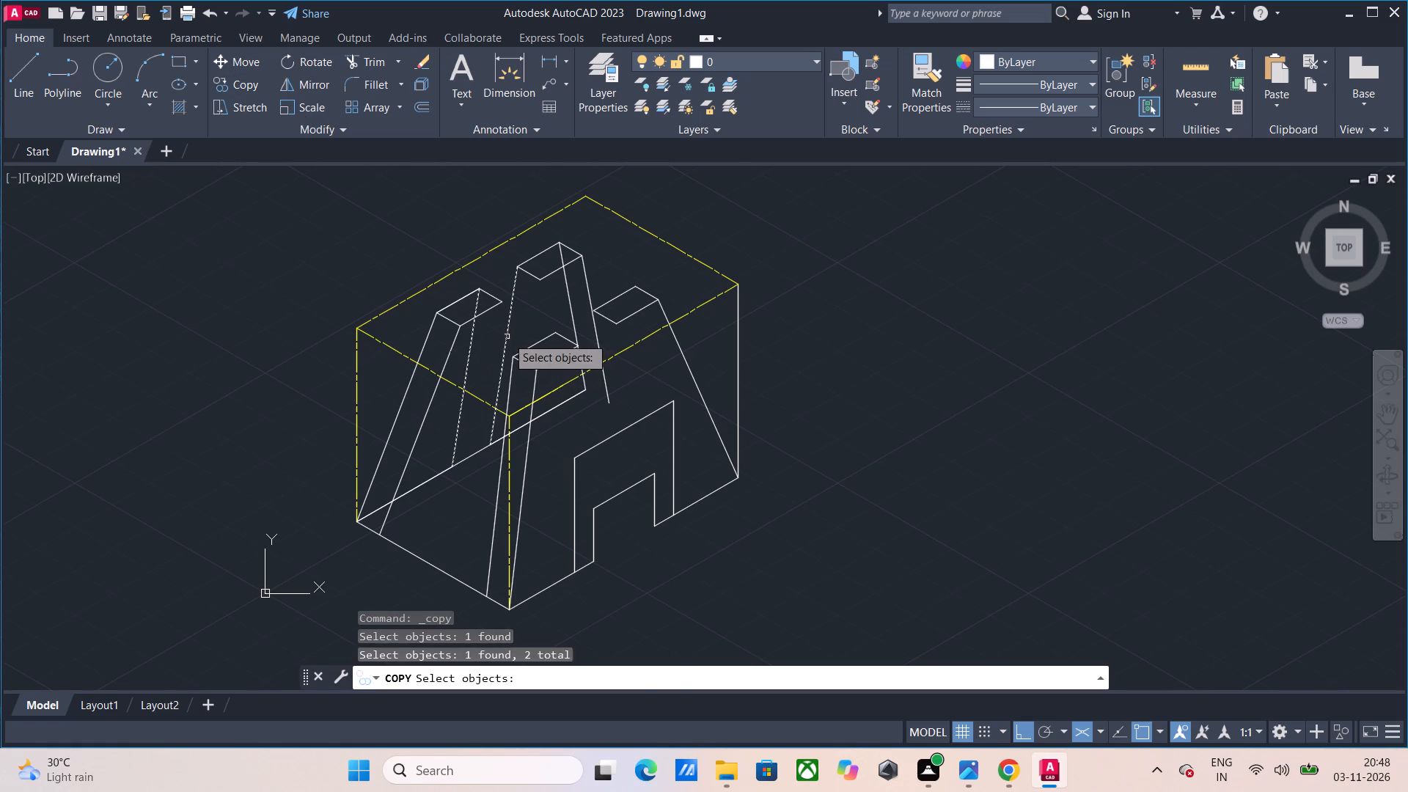
pyautogui.press('Return')
pyautogui.click(477, 291)
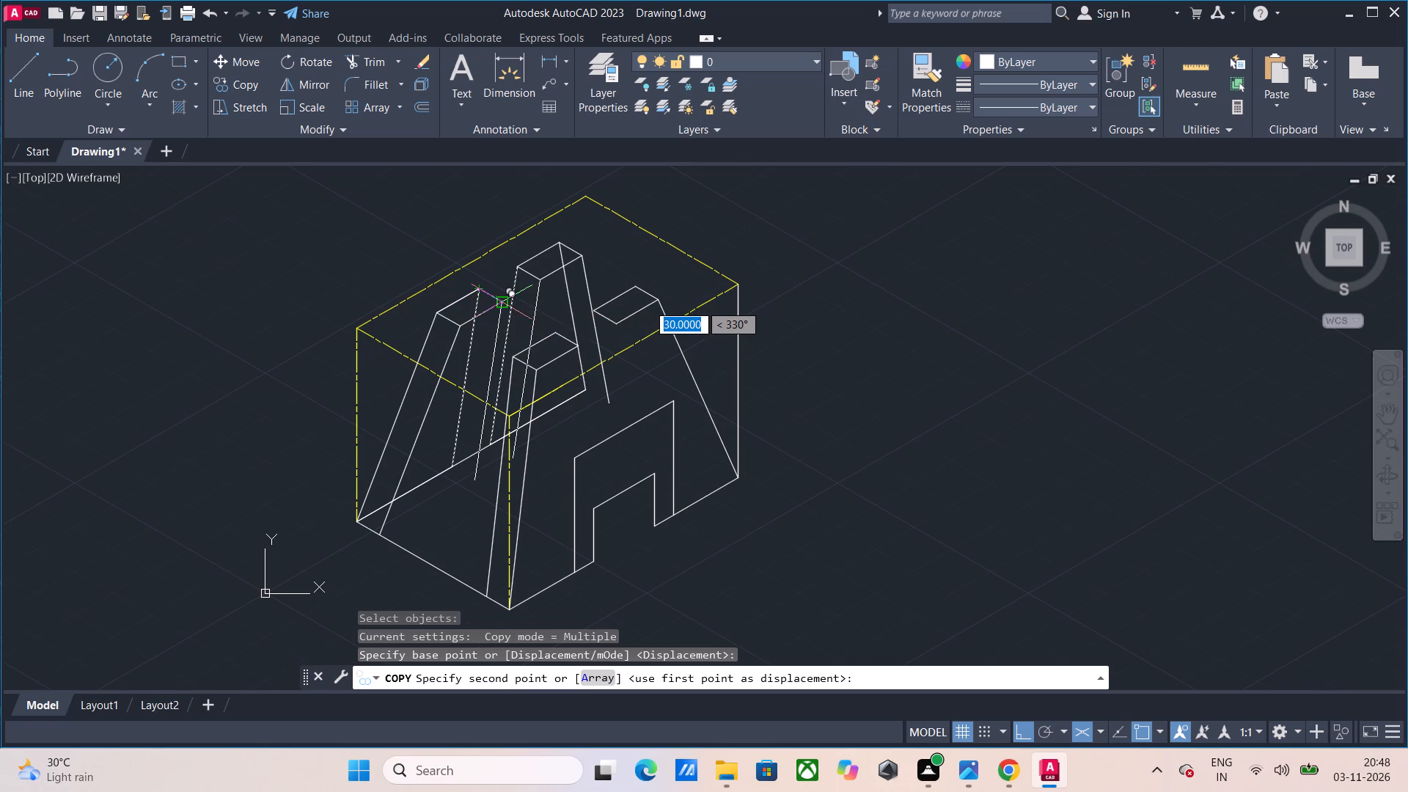
pyautogui.click(496, 304)
pyautogui.press('Escape')
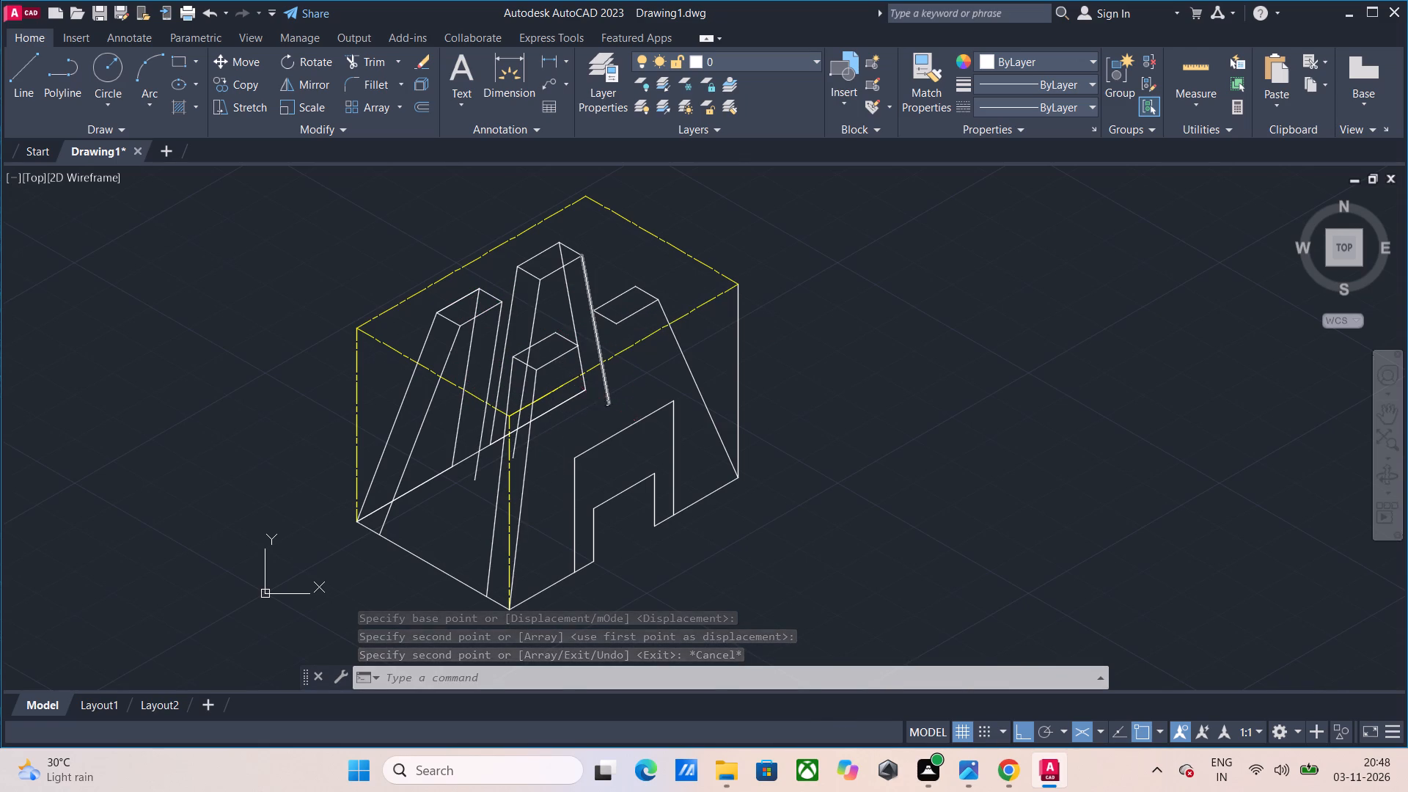
# From the box's front bottom corner, draw a line 125 along 30°, continuing it up to the front rectangle's right corner.
pyautogui.click(30, 94)
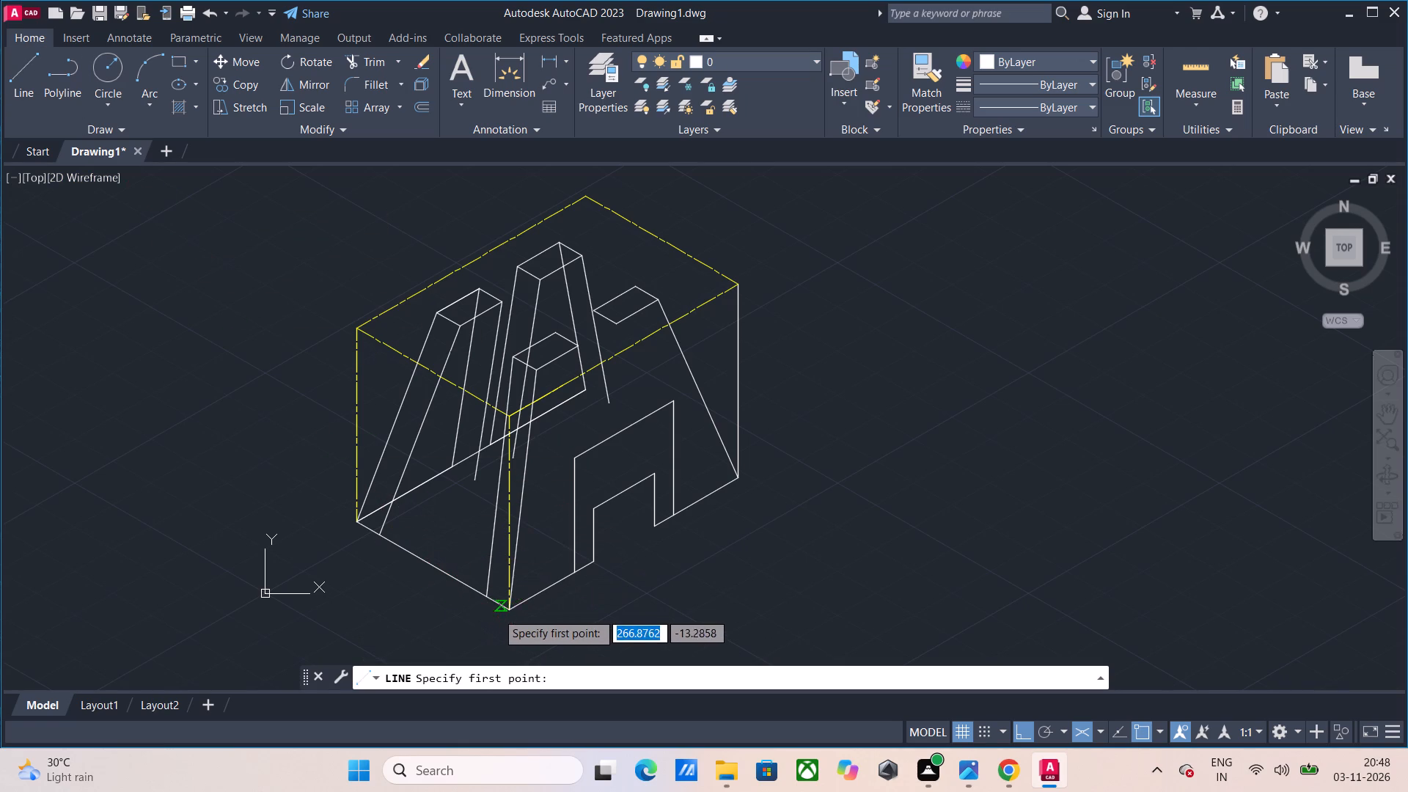
pyautogui.click(505, 607)
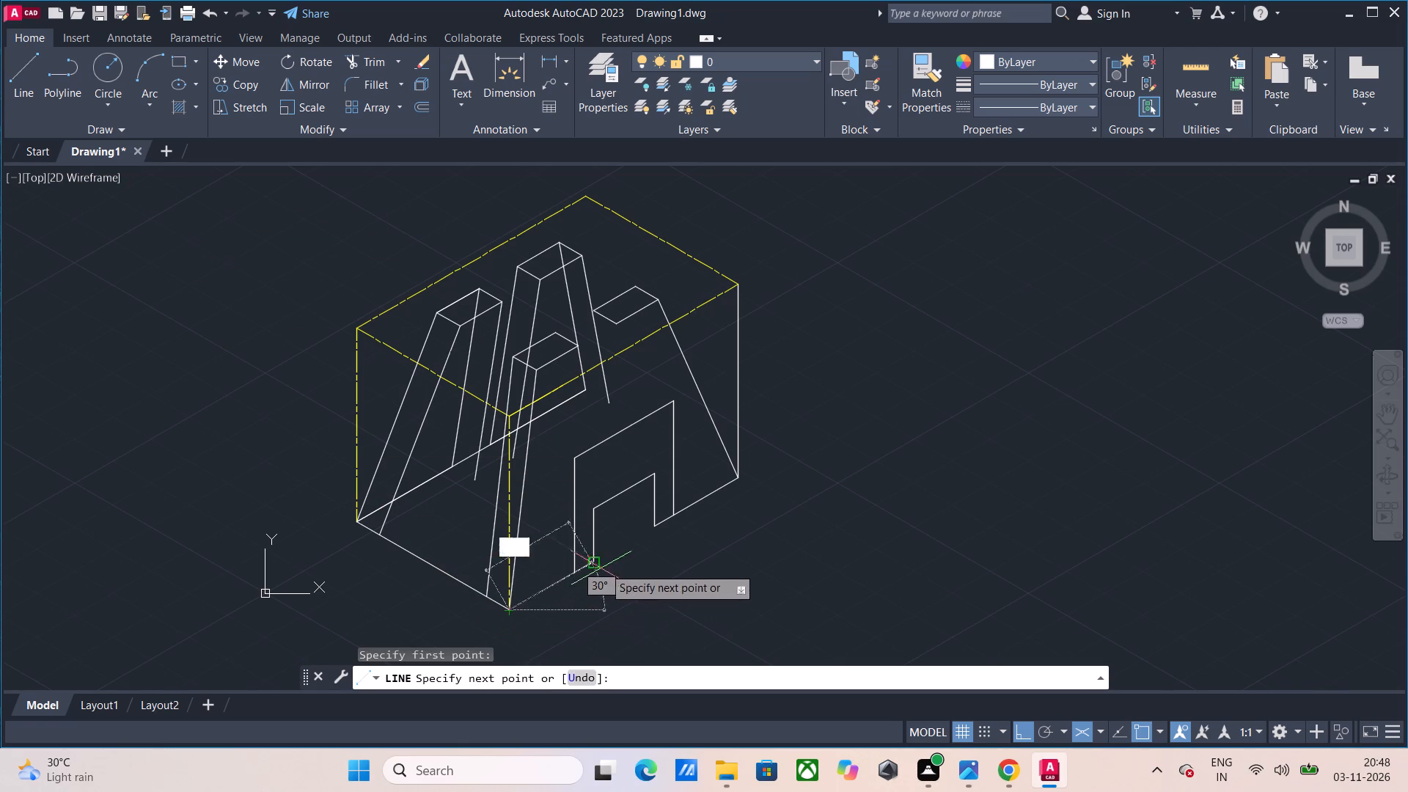
pyautogui.write('12')
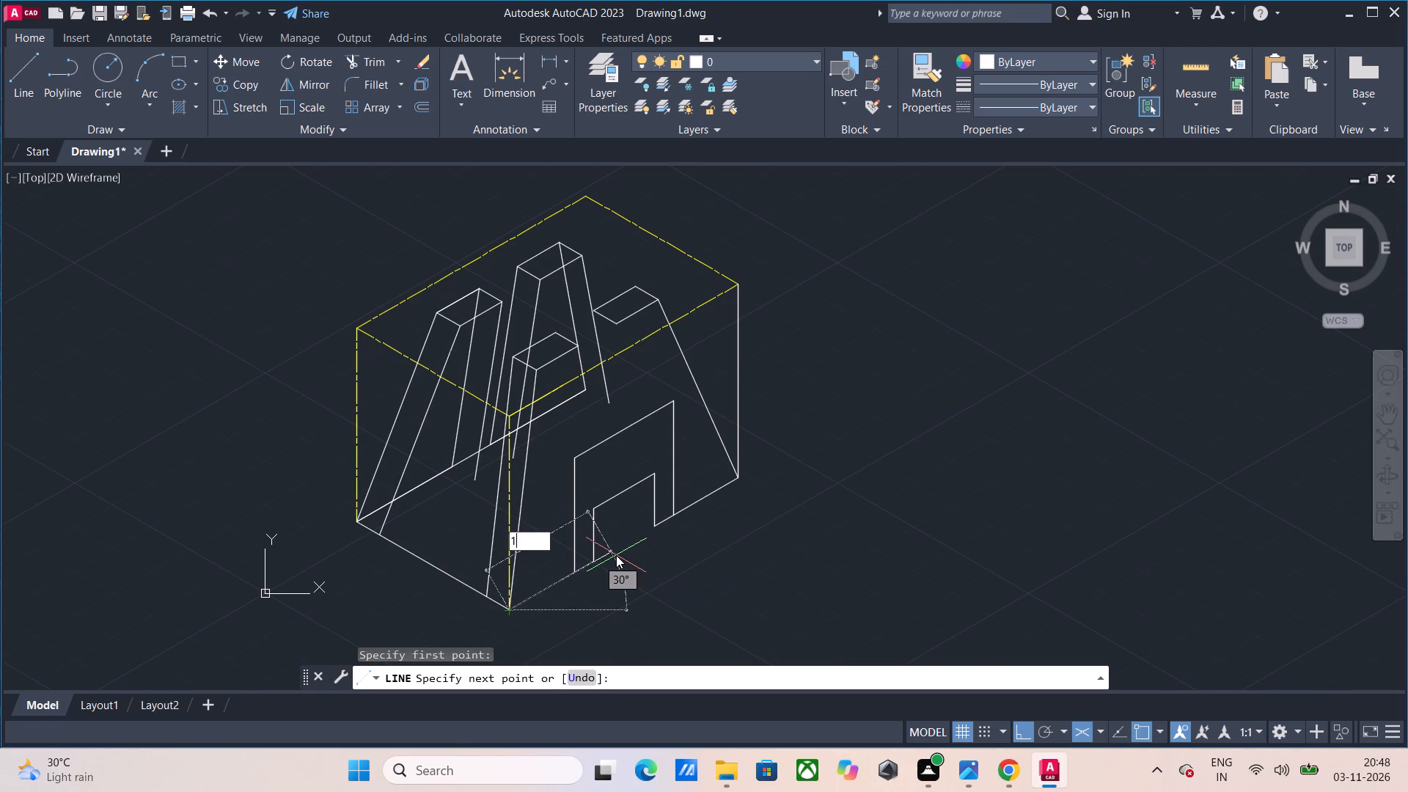
pyautogui.press('5')
pyautogui.press('Return')
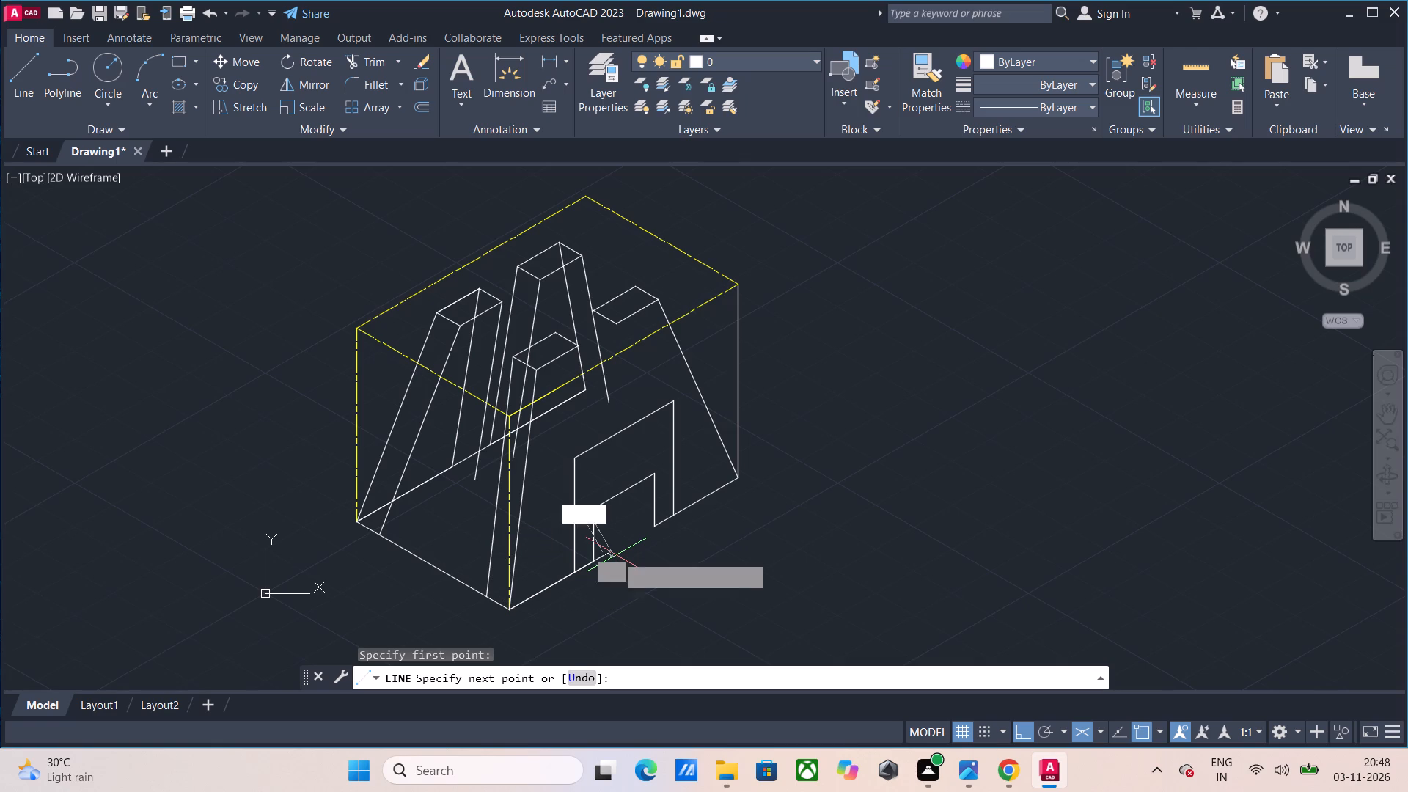
pyautogui.click(578, 345)
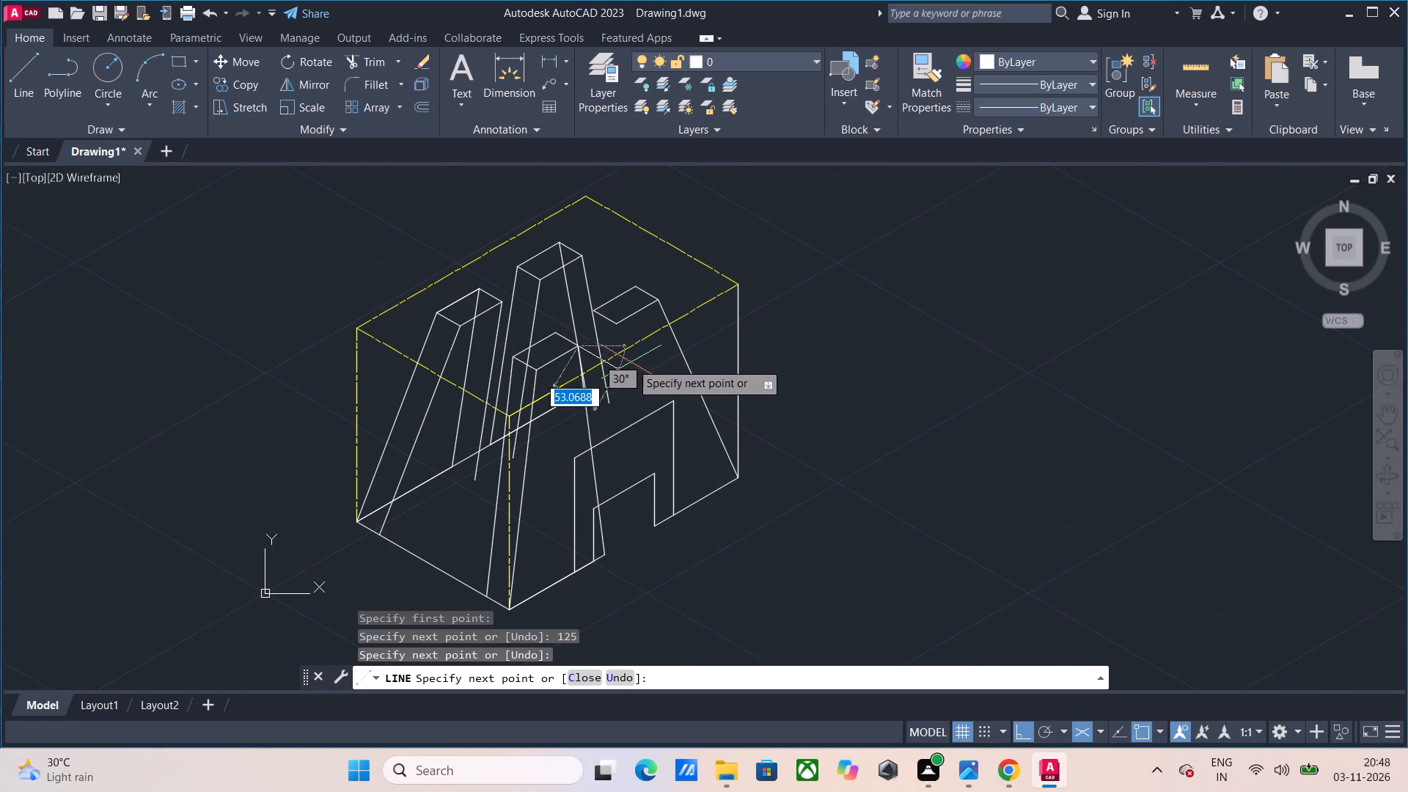
pyautogui.press('Escape')
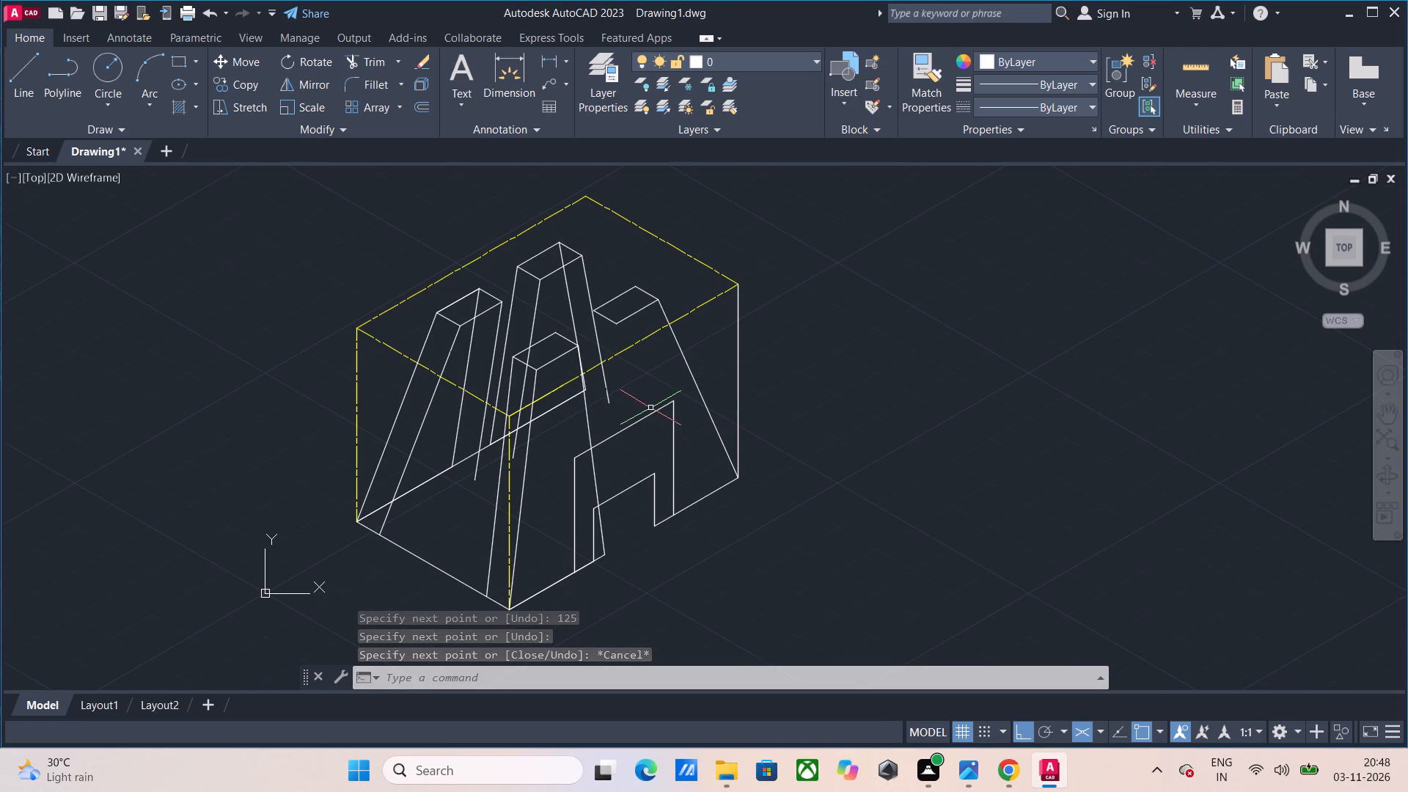
# From the box's right bottom corner, draw a line 125 along 210°, continuing it up to the right rectangle's front corner.
pyautogui.press('Return')
pyautogui.click(737, 476)
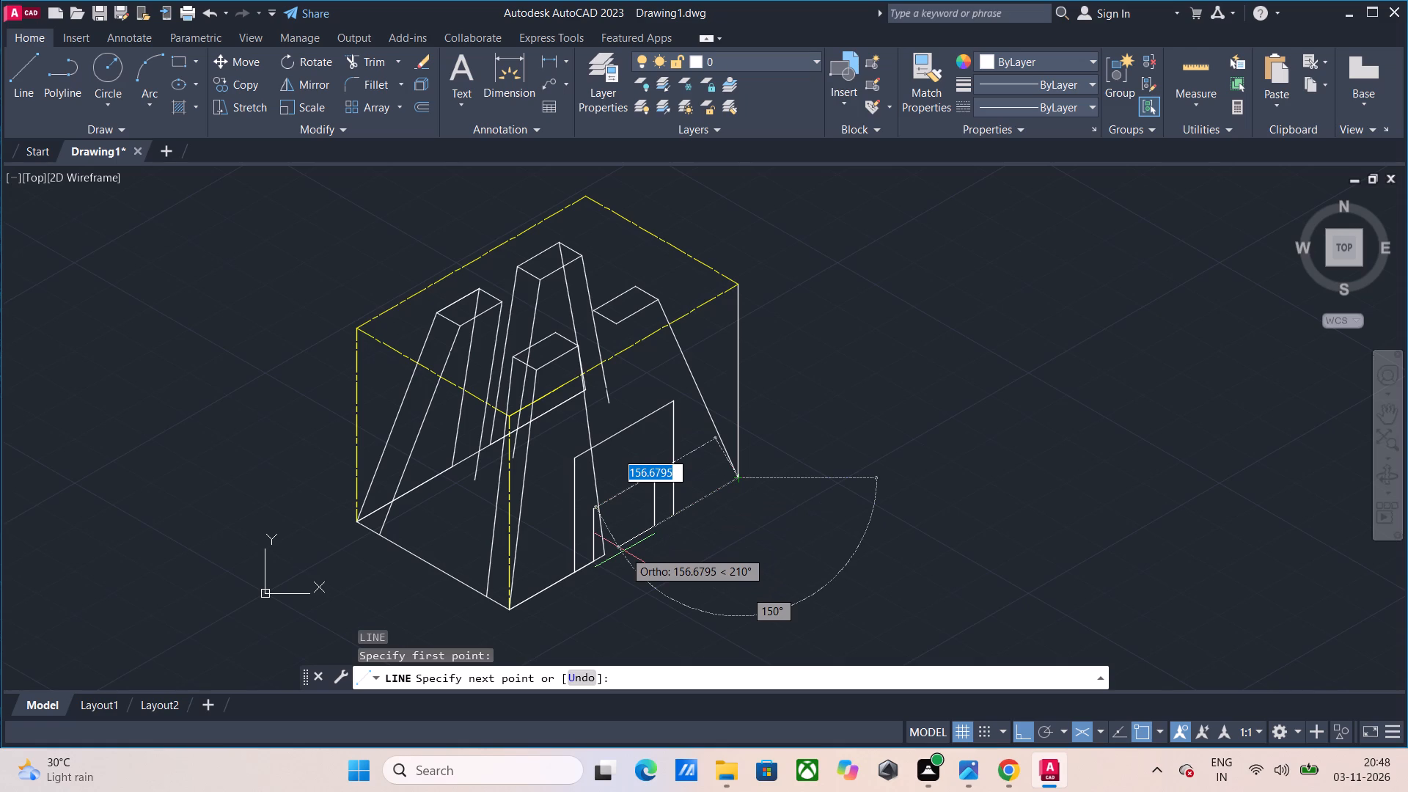
pyautogui.write('125')
pyautogui.press('Return')
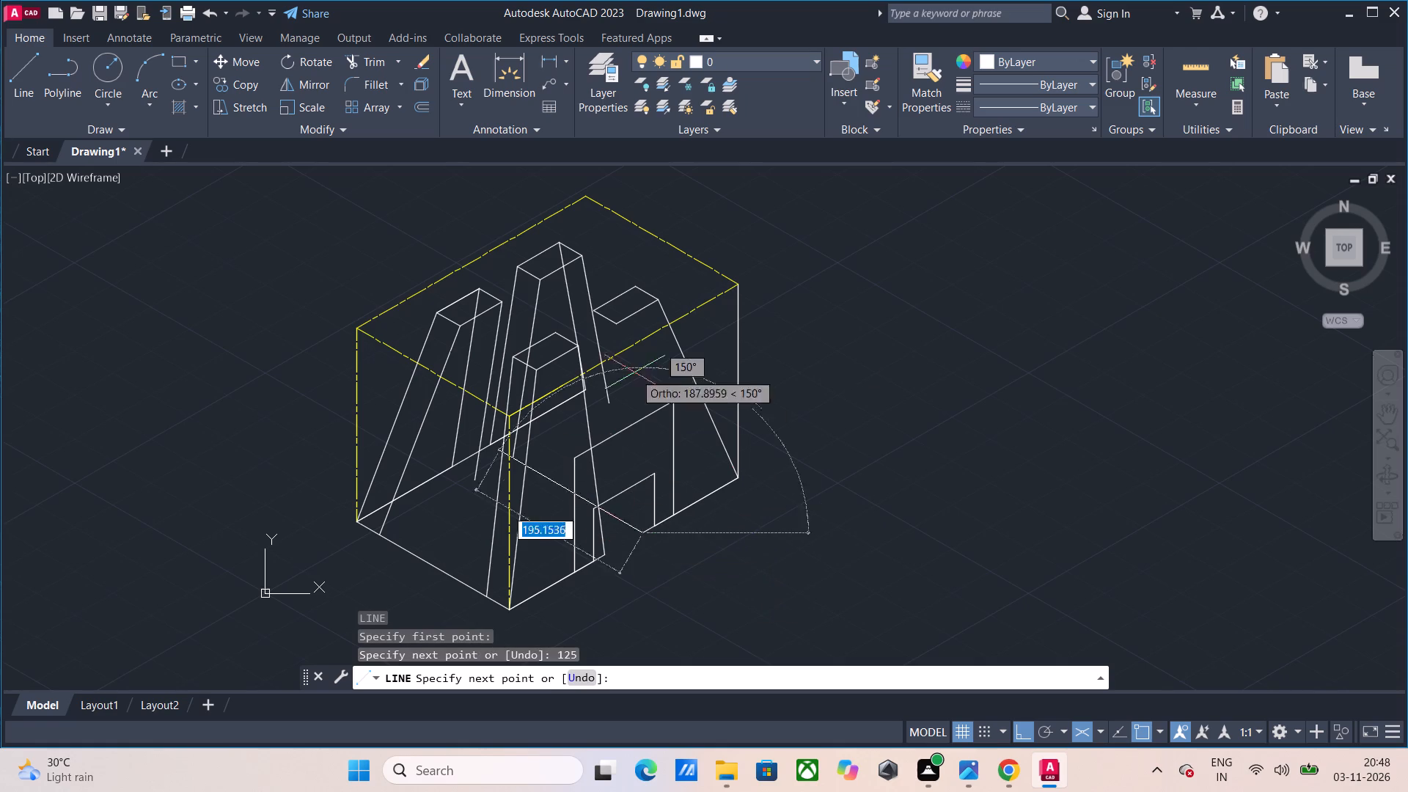
pyautogui.click(618, 324)
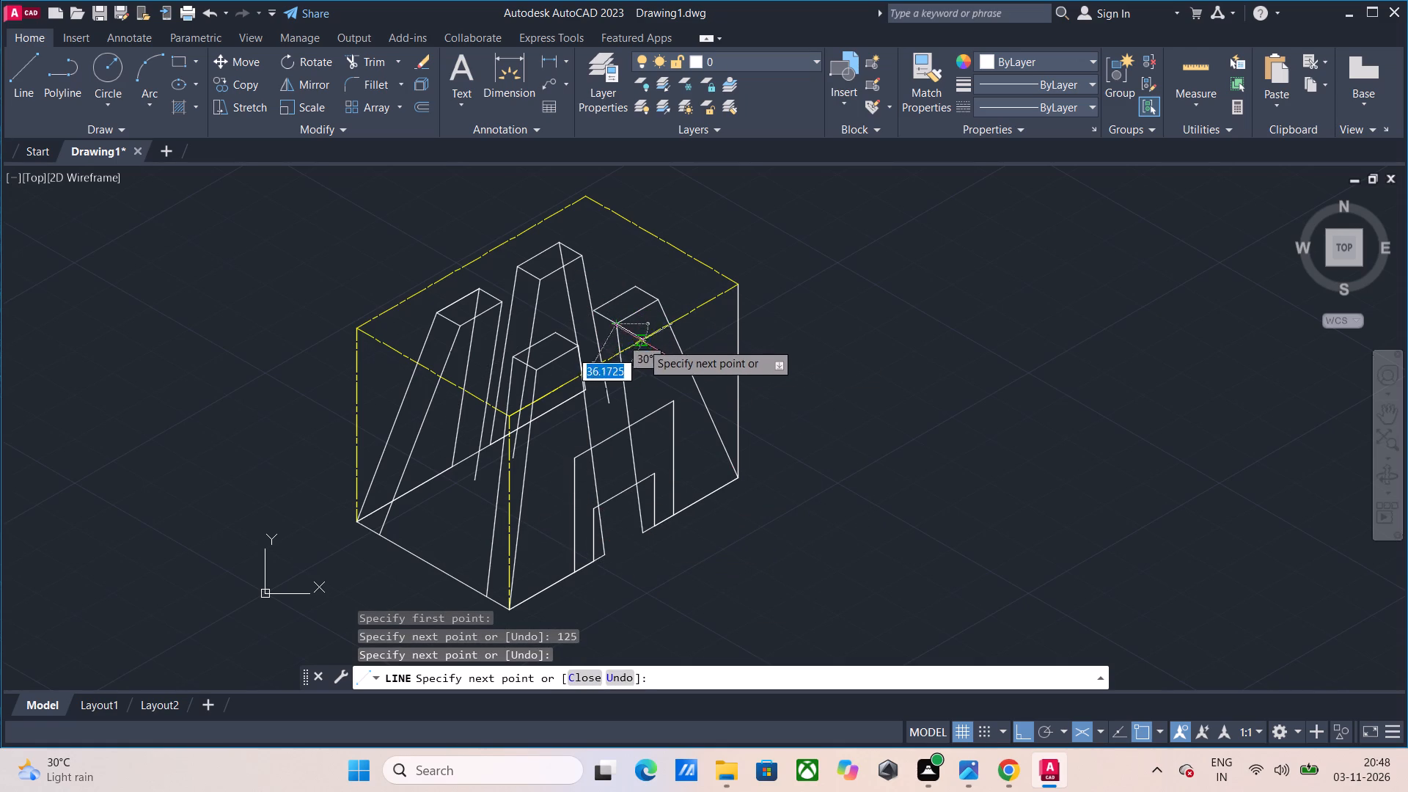
pyautogui.press('Escape')
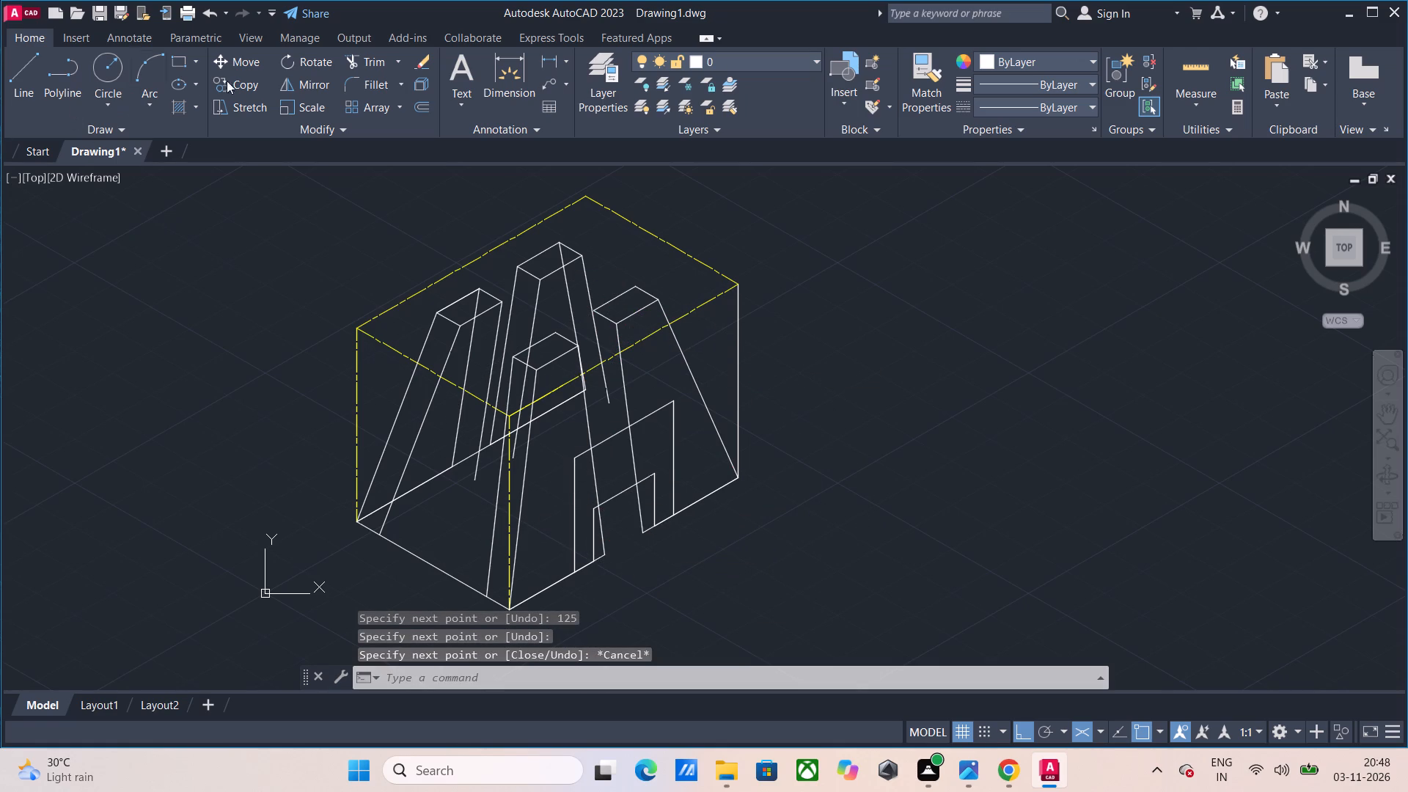
# Copy the front and right rectangles' two new slanted lines from the right rectangle's front corner to its left corner.
pyautogui.click(240, 81)
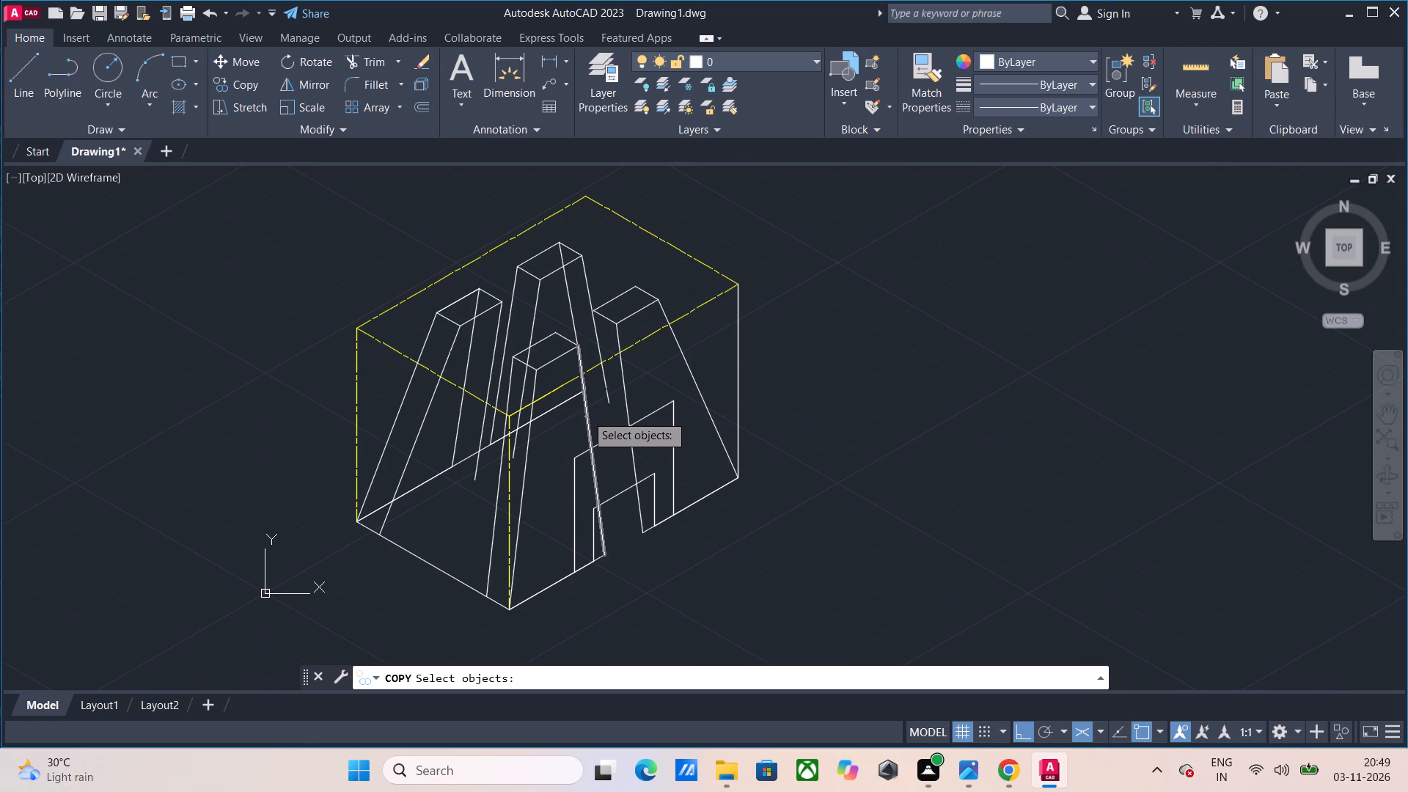
pyautogui.click(586, 415)
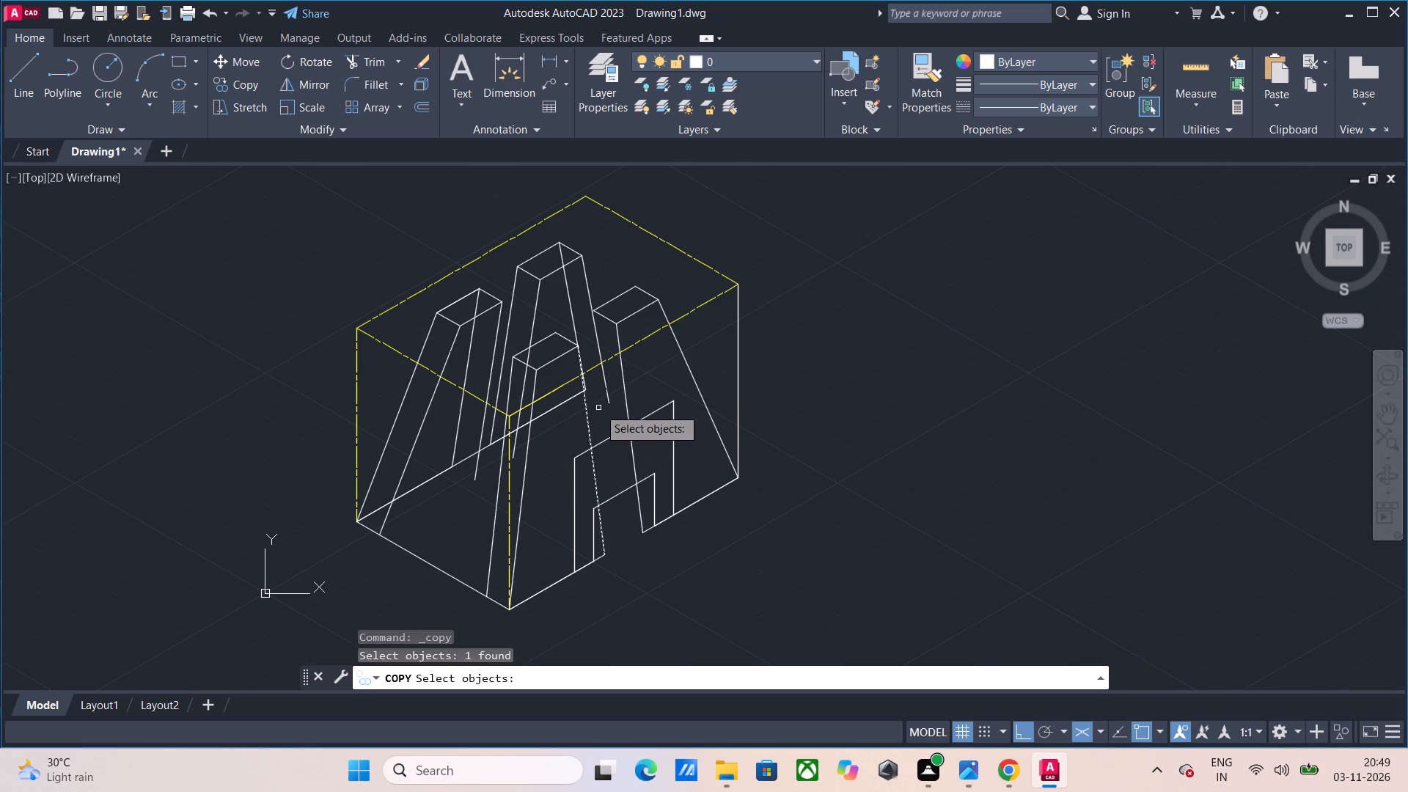
pyautogui.click(626, 389)
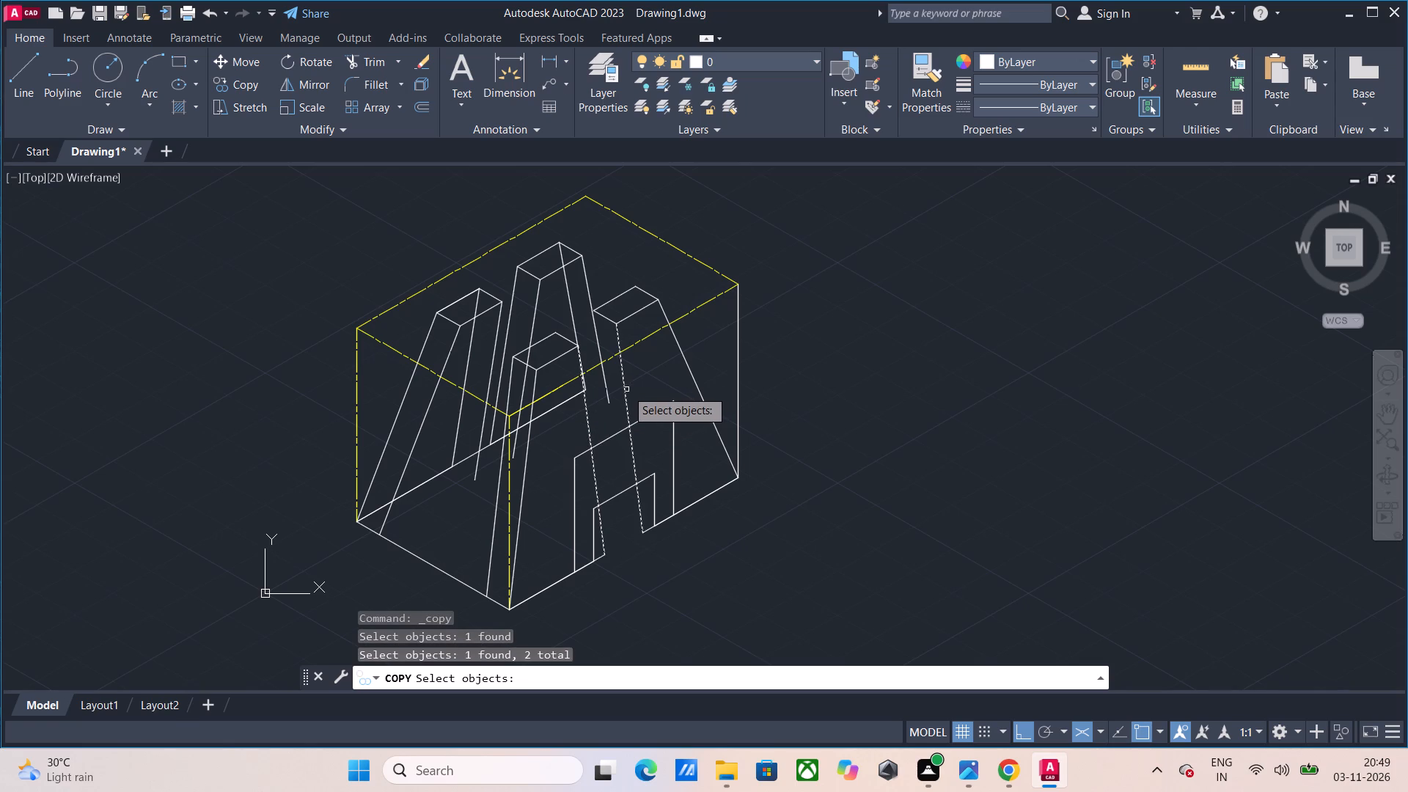
pyautogui.press('Return')
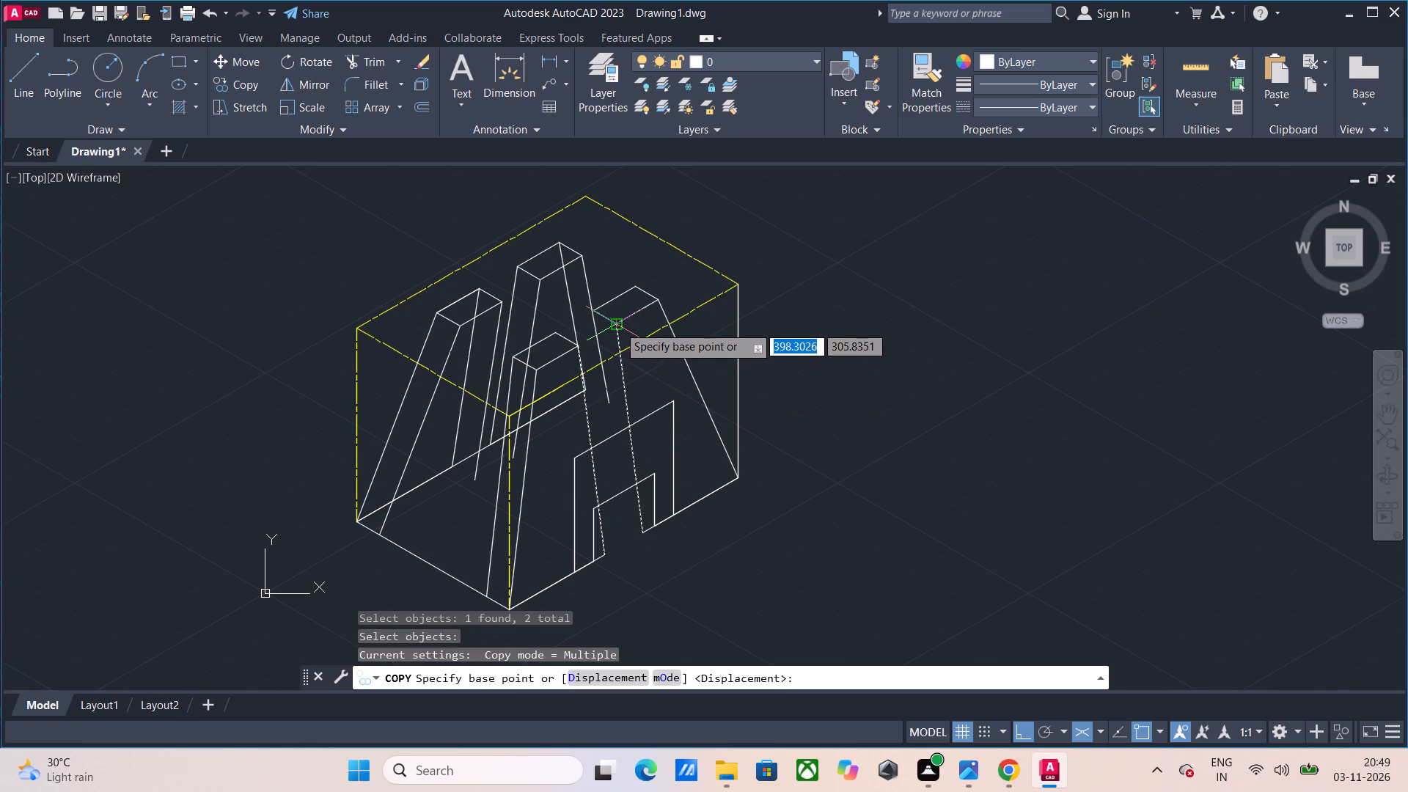
pyautogui.click(618, 325)
pyautogui.click(590, 307)
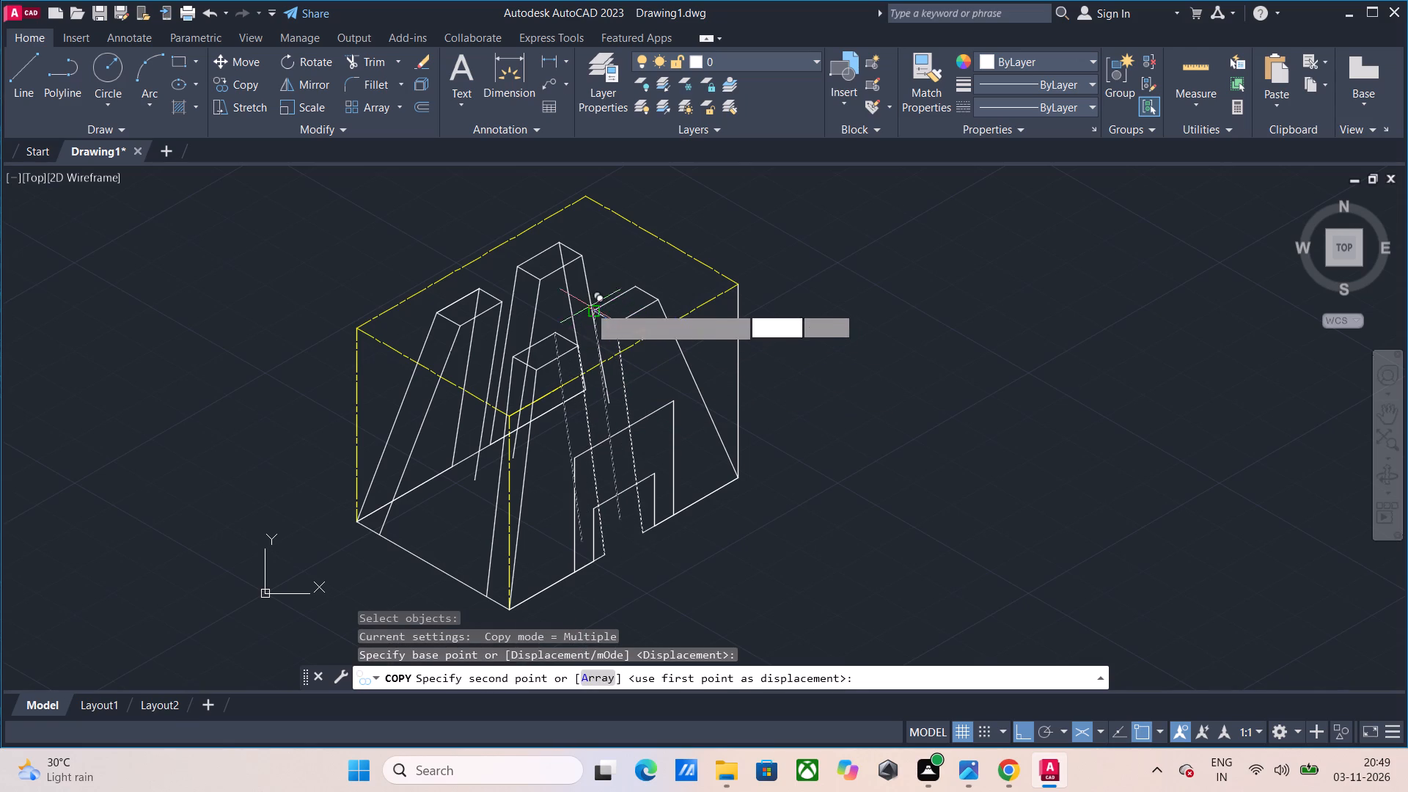
pyautogui.press('Return')
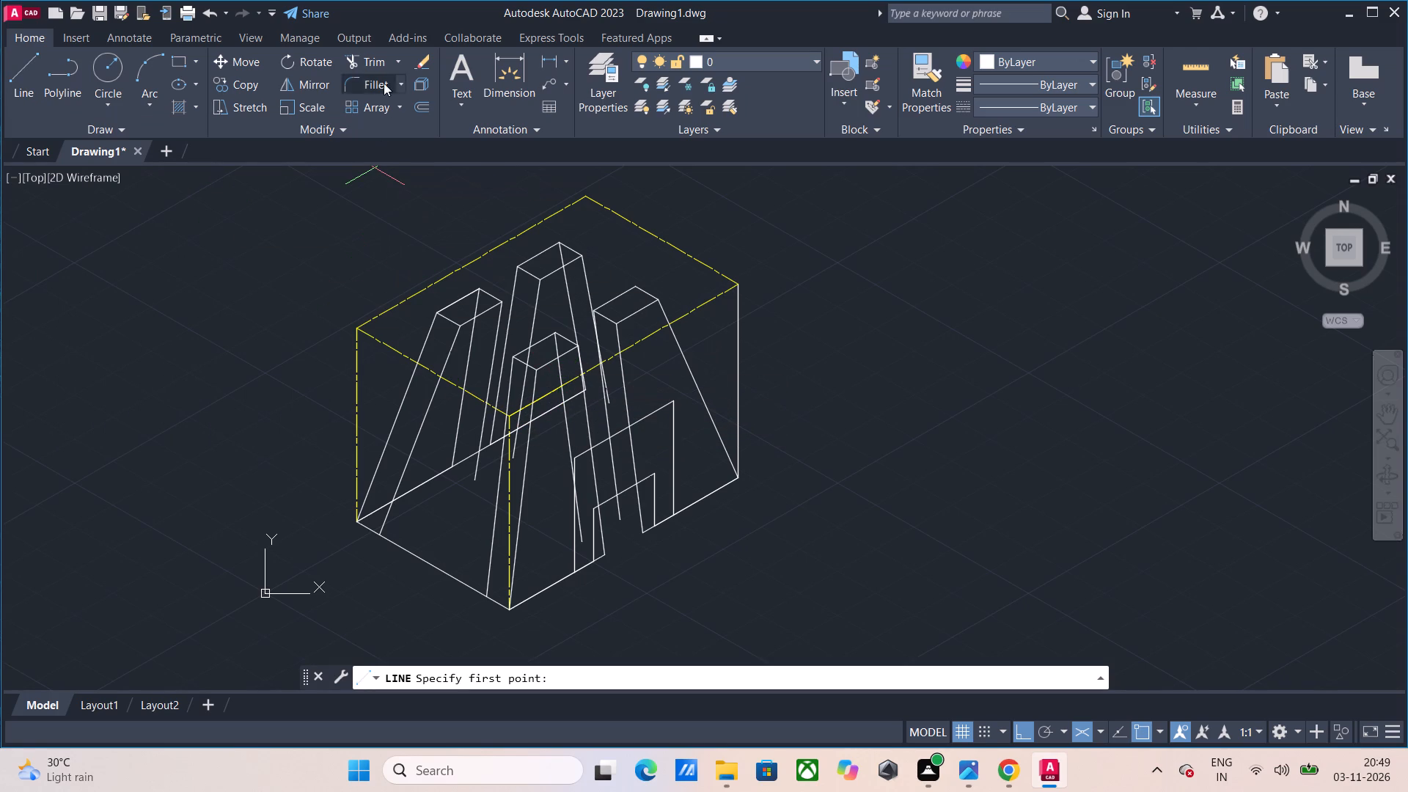
# Trim the slanted lines and base overhangs inside the door outline, plus the leftmost copied slanted line below the rear base edge.
pyautogui.click(382, 55)
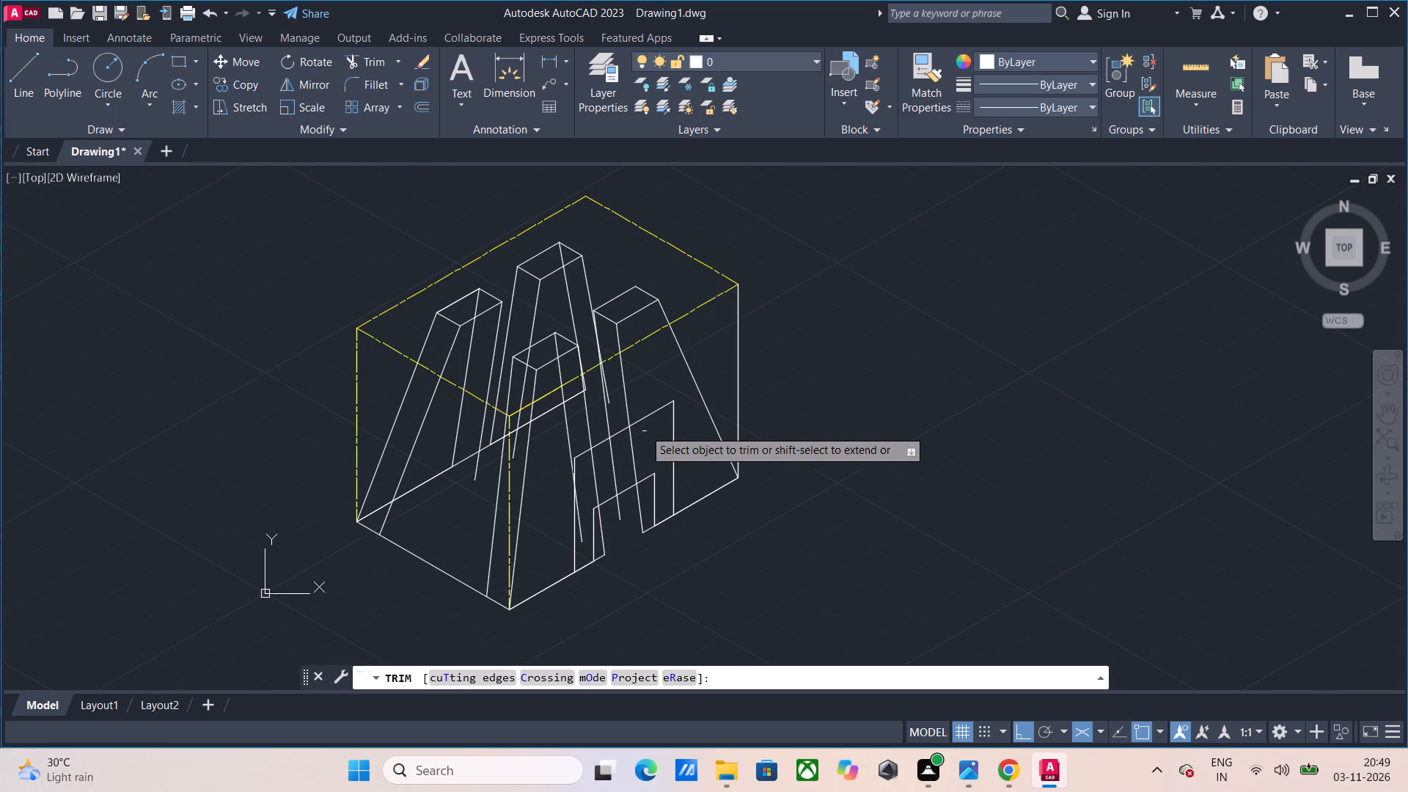
pyautogui.click(642, 513)
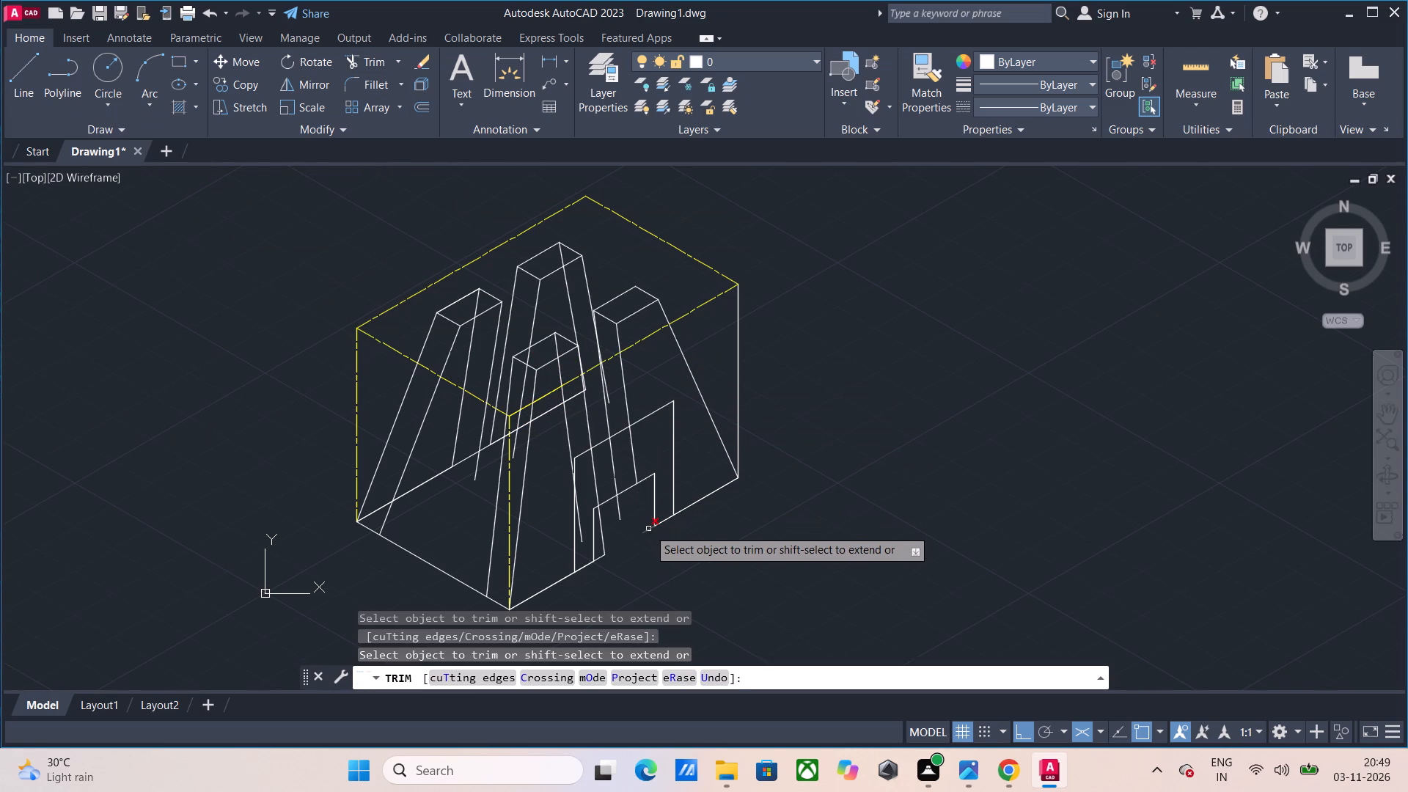
pyautogui.click(648, 529)
pyautogui.click(598, 560)
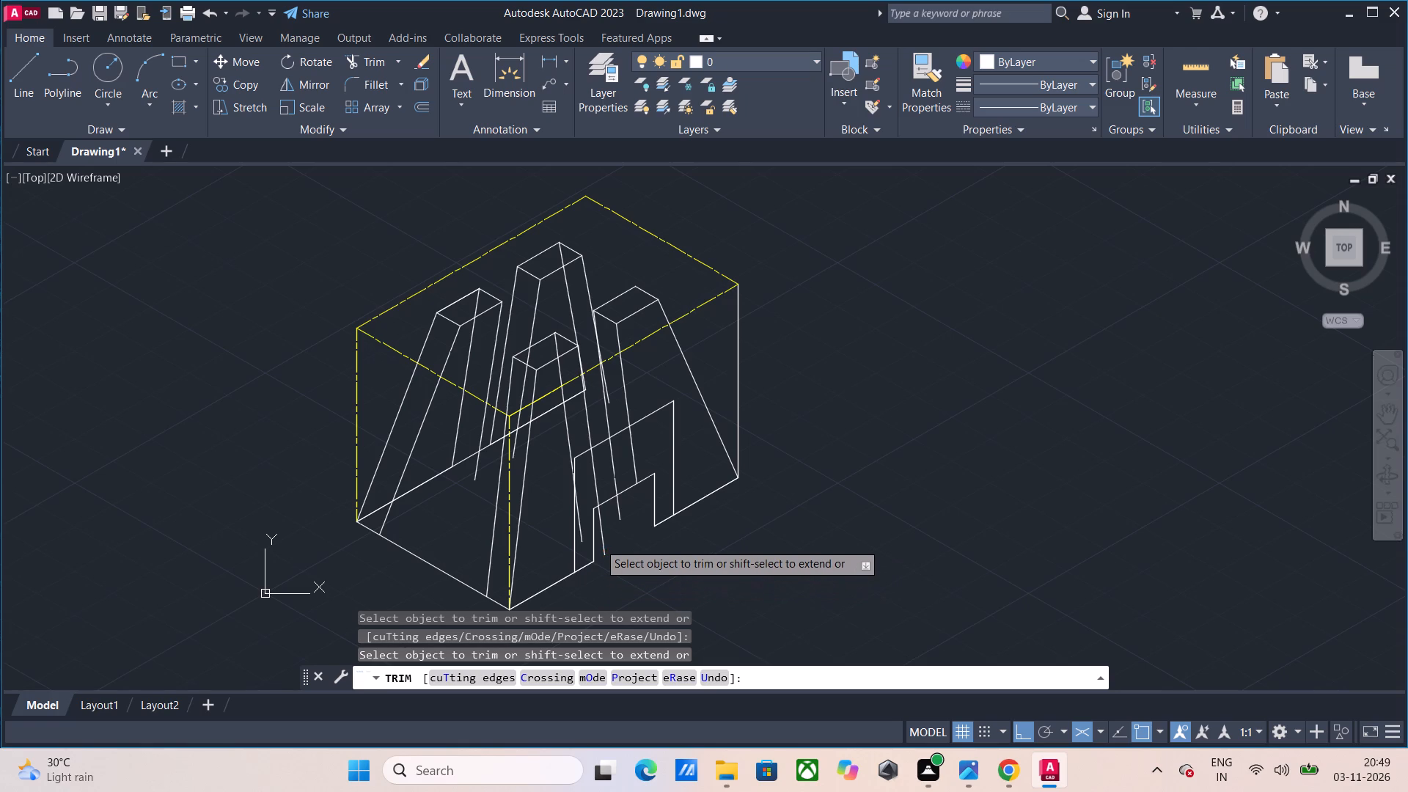
pyautogui.click(601, 538)
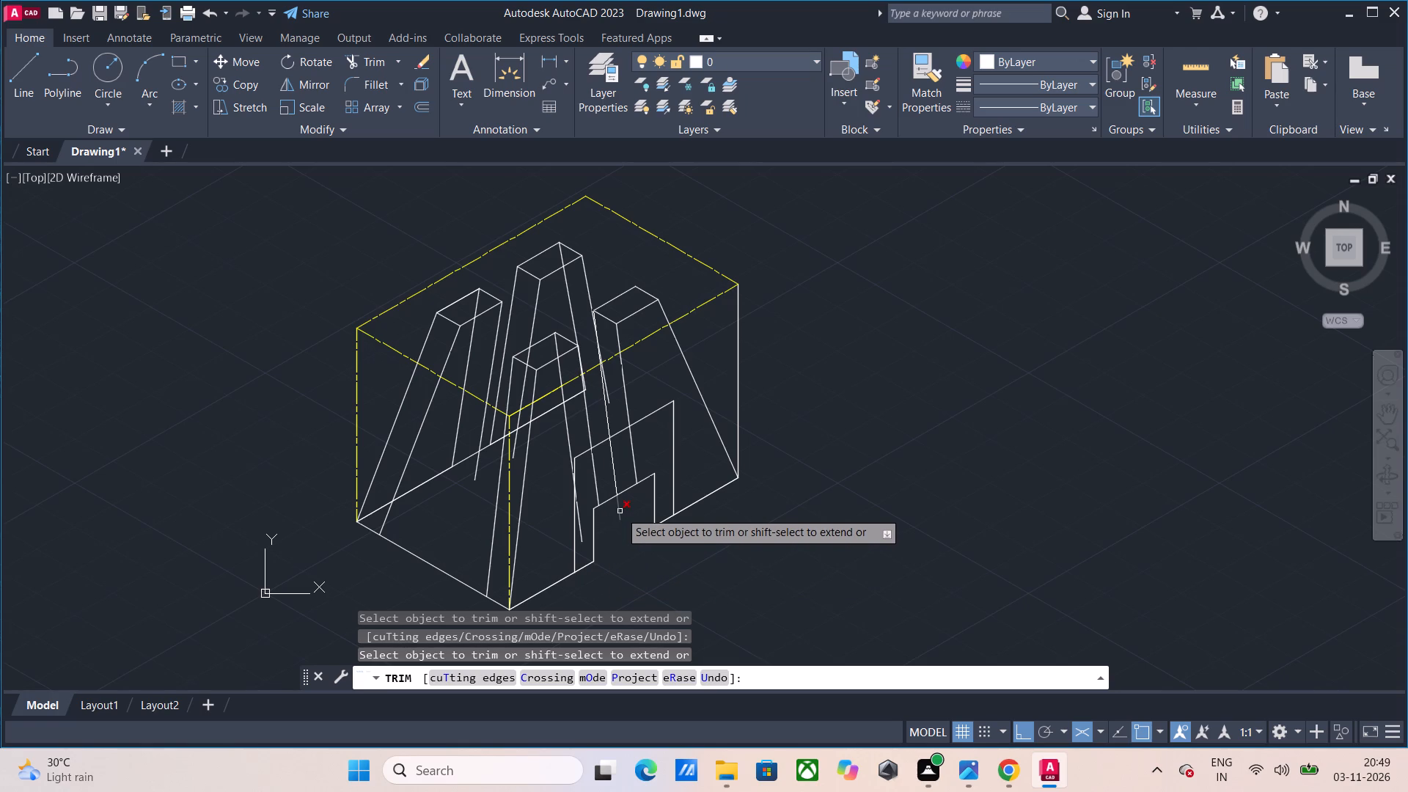
pyautogui.click(620, 511)
pyautogui.moveTo(642, 455); pyautogui.dragTo(593, 487)
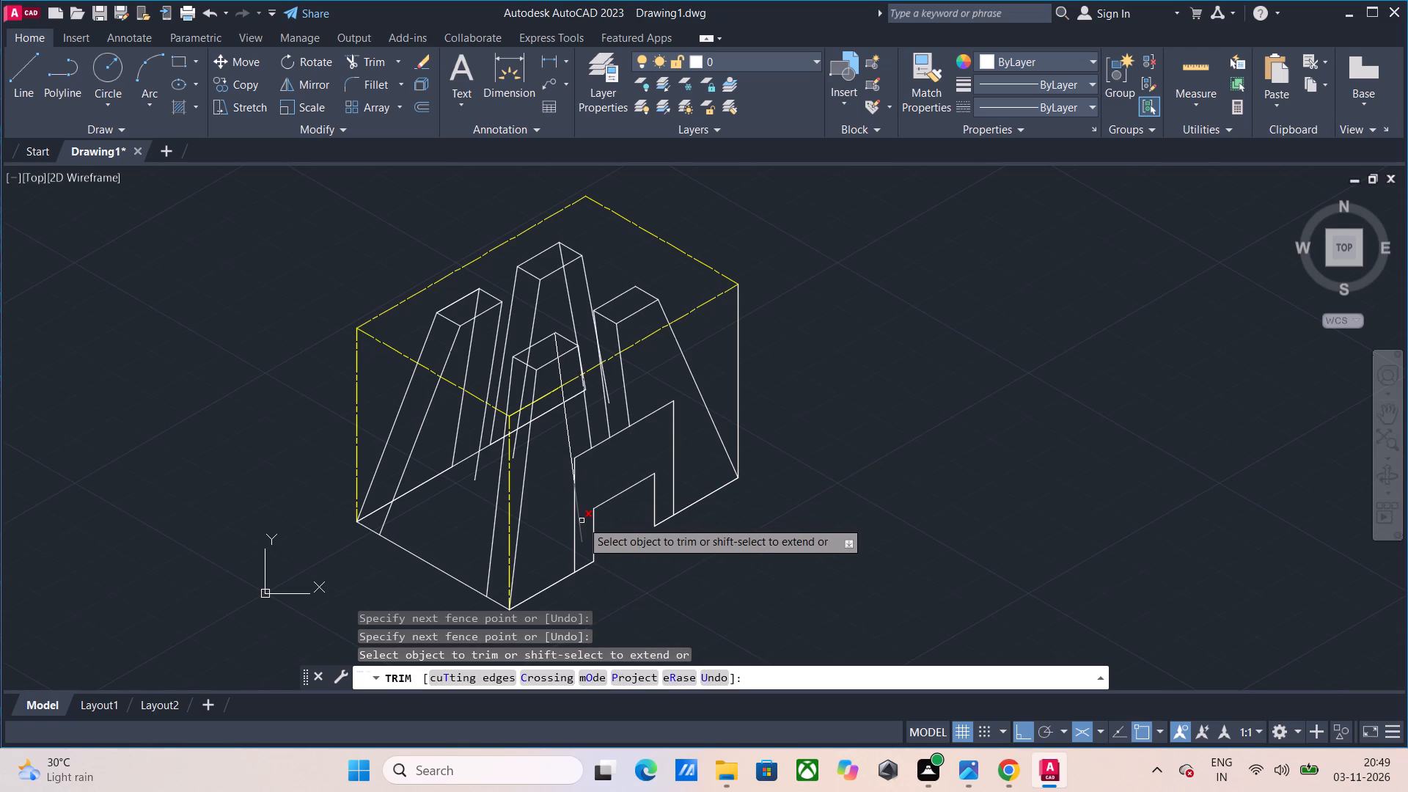
pyautogui.click(582, 521)
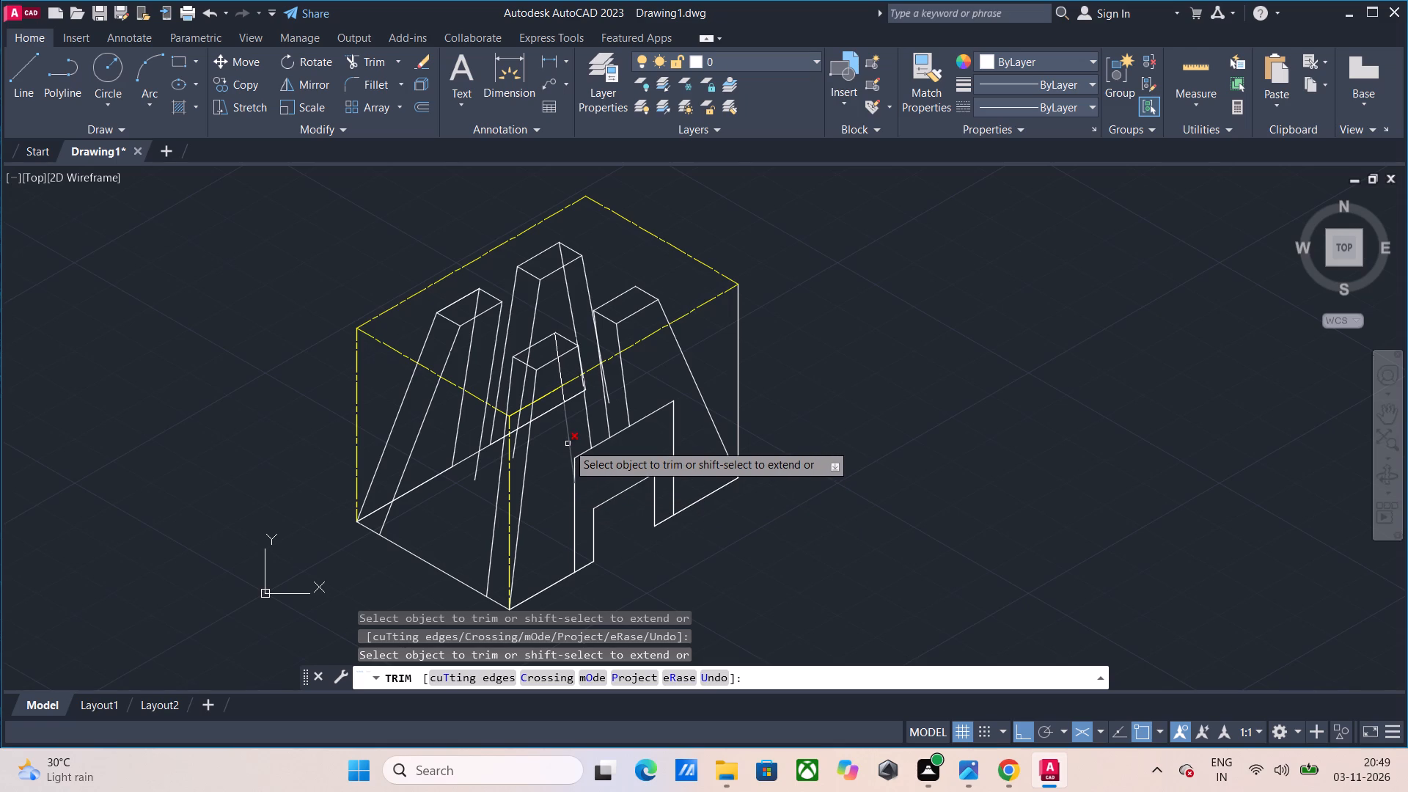
pyautogui.click(477, 467)
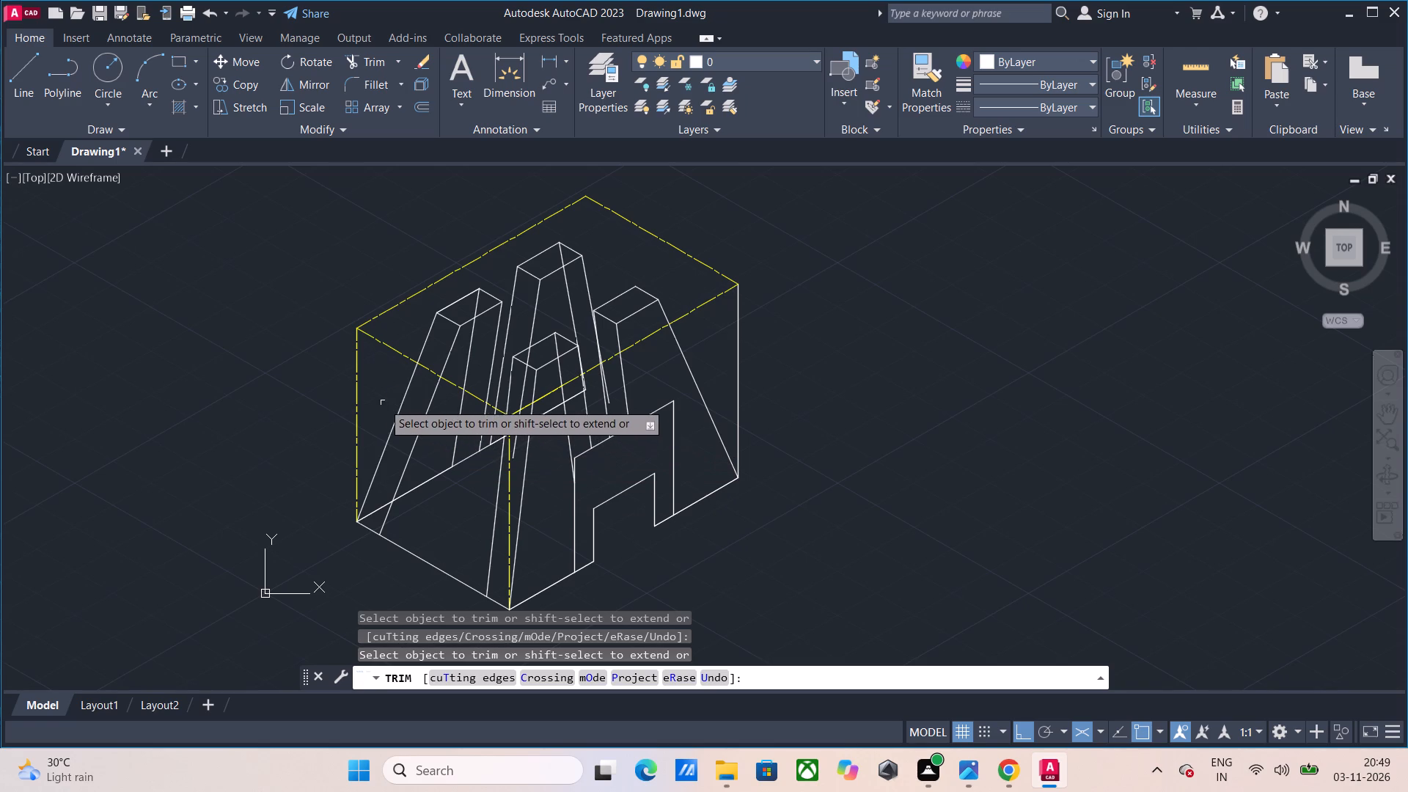
# Draw a line 25 down the slanted edge from the left rectangle's front corner, continuing it along 330° past the right base edge.
pyautogui.click(29, 84)
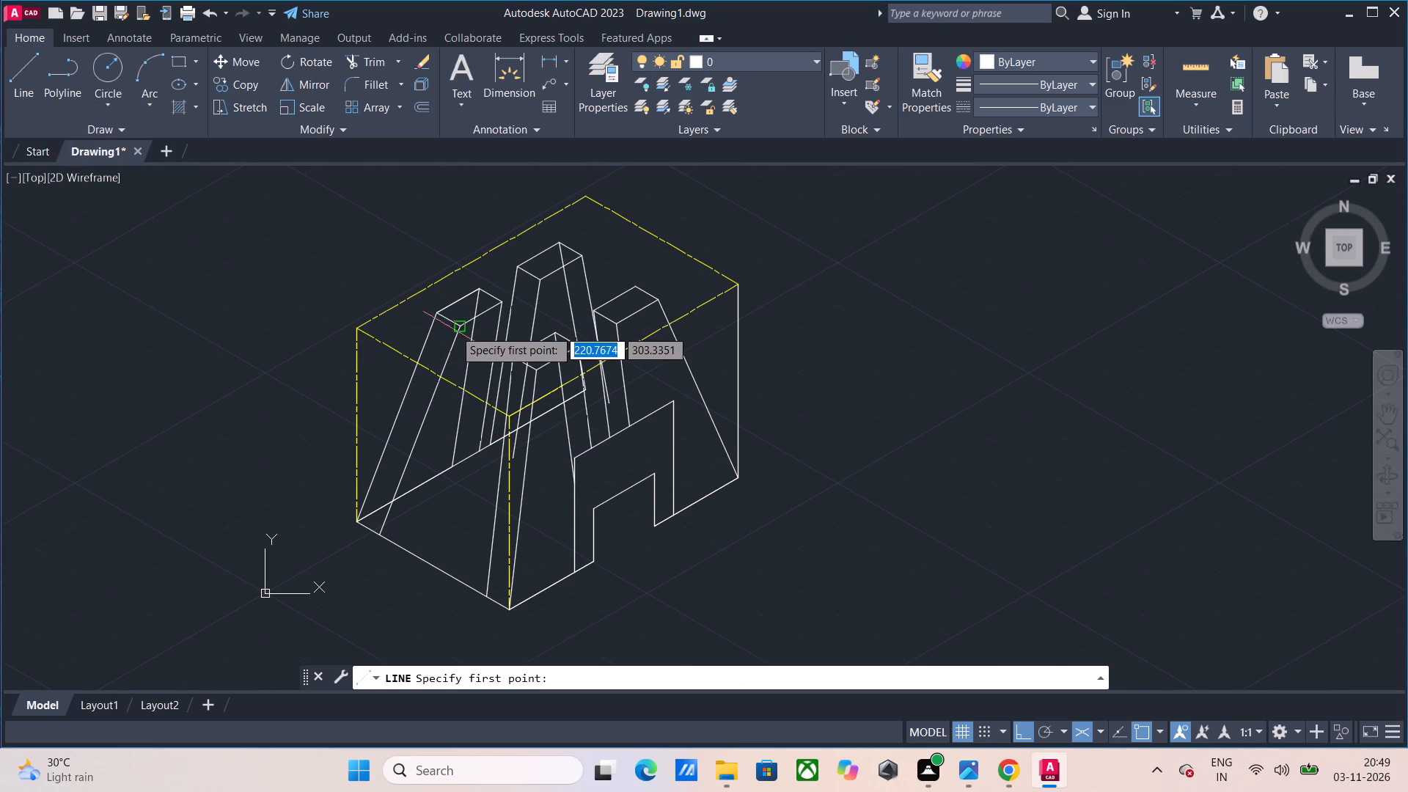
pyautogui.moveTo(458, 328); pyautogui.dragTo(461, 339)
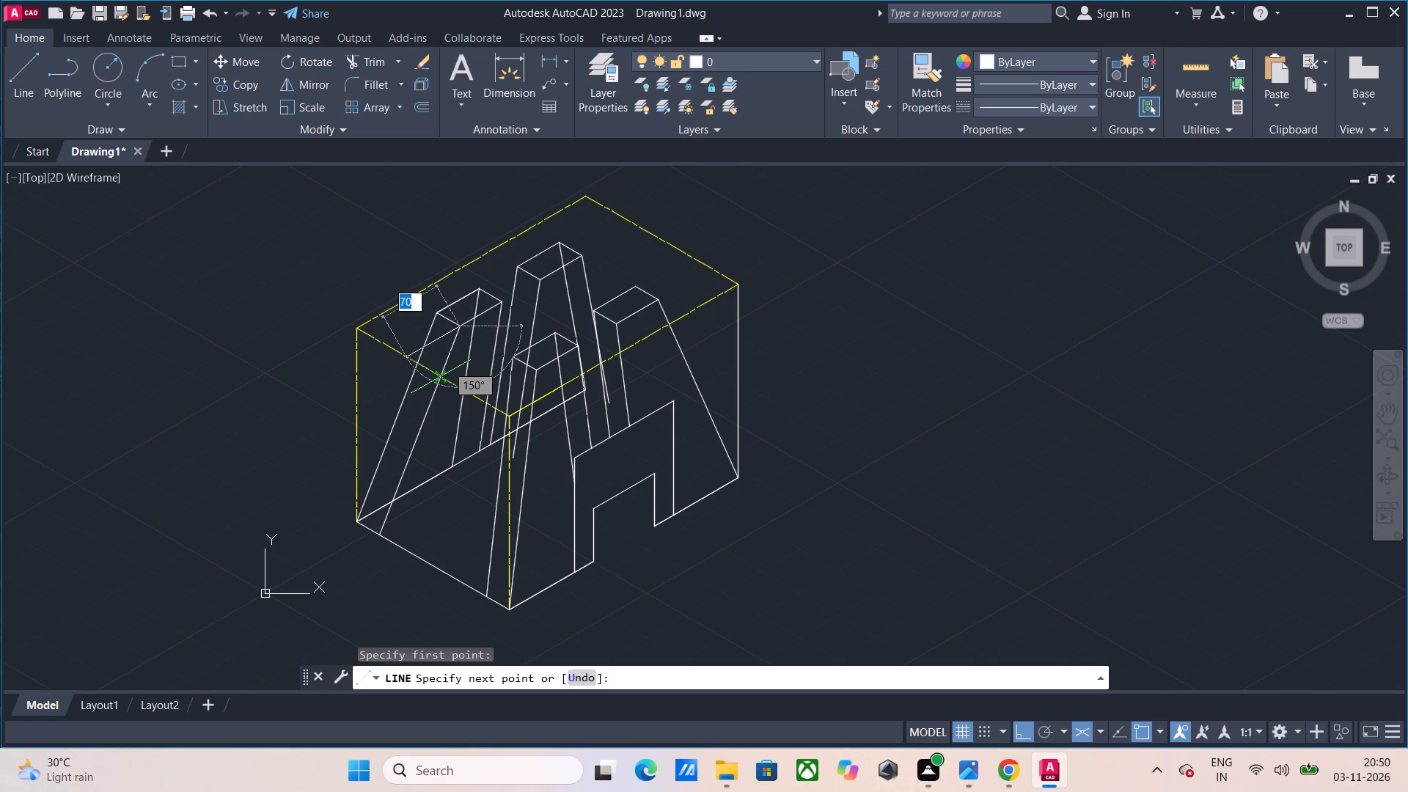
pyautogui.press('F8')
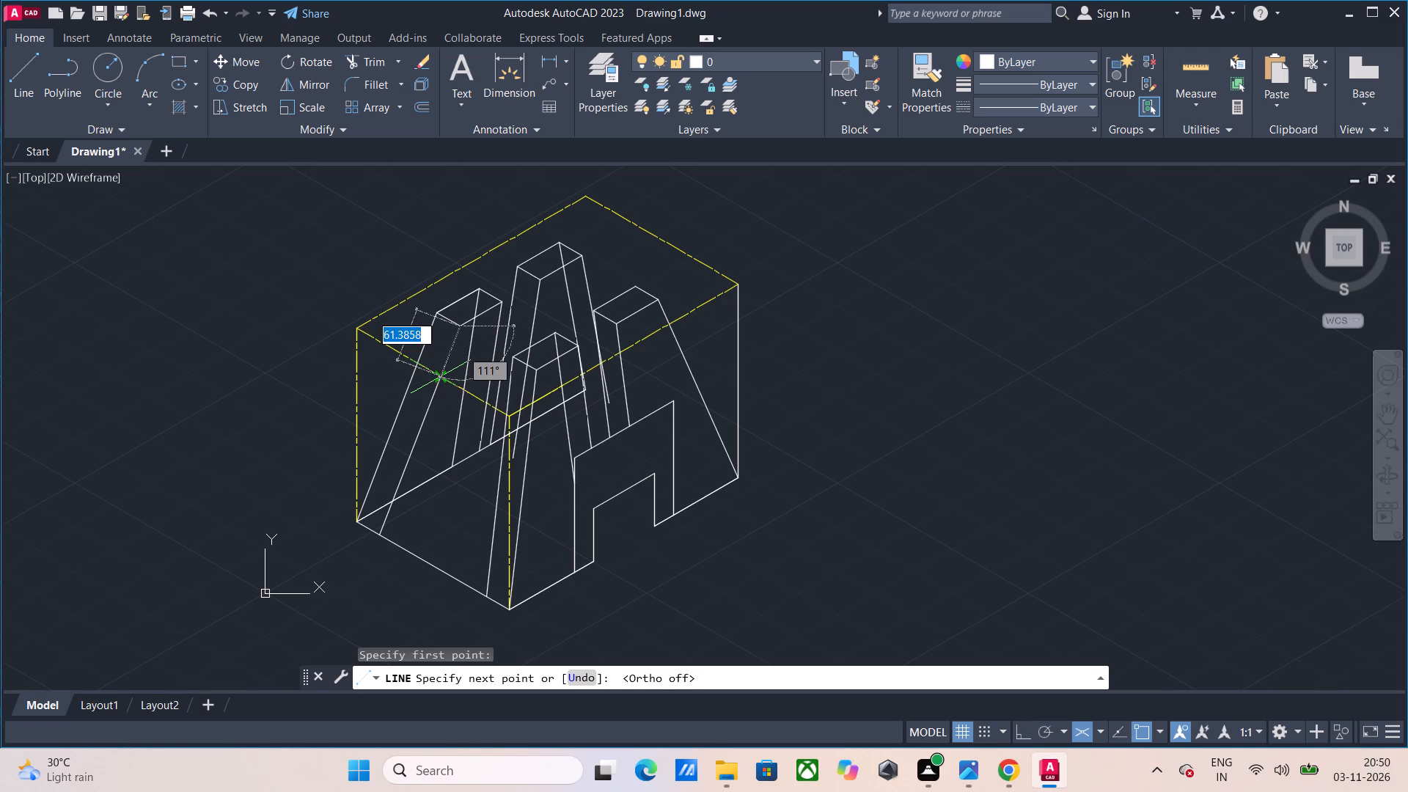
pyautogui.write('25')
pyautogui.press('Return')
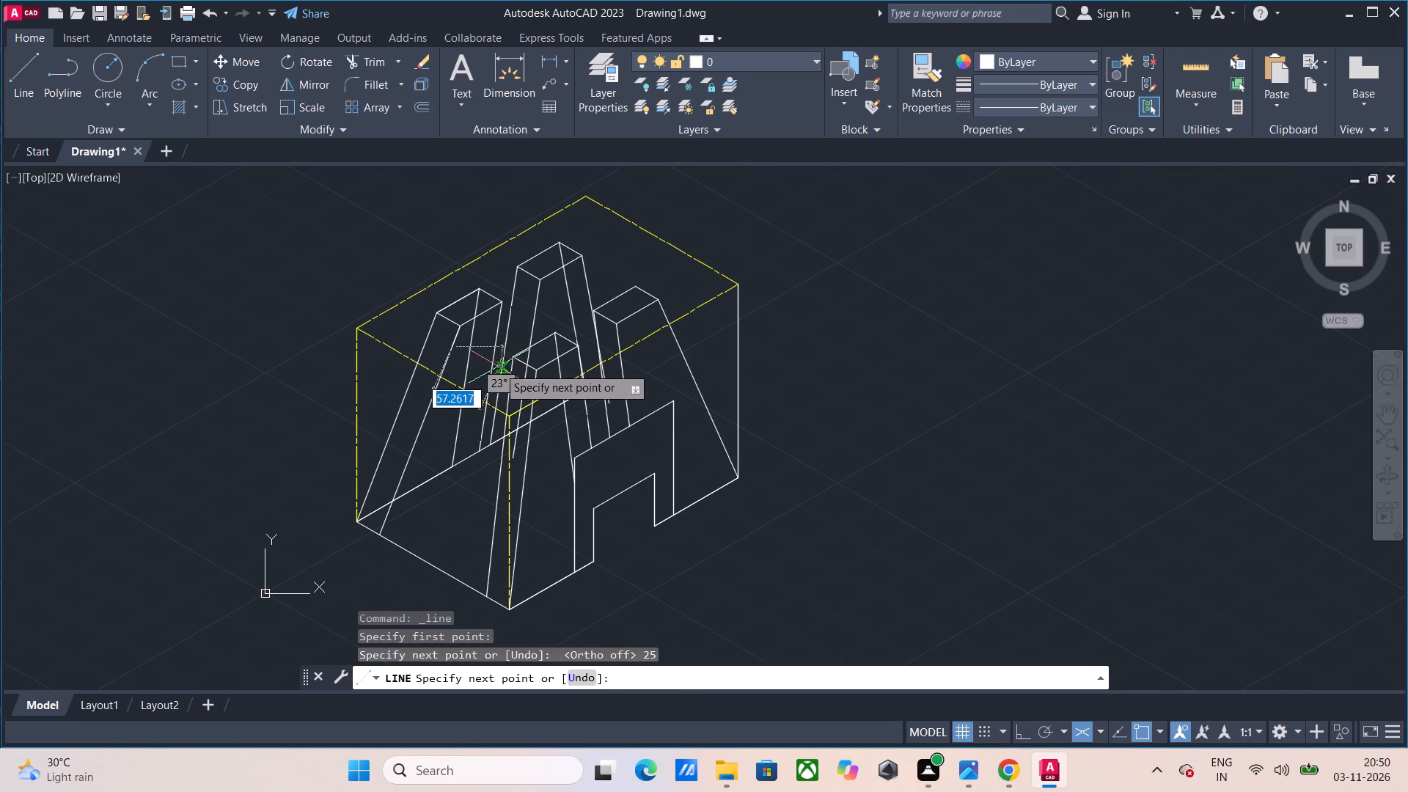
pyautogui.press('F8')
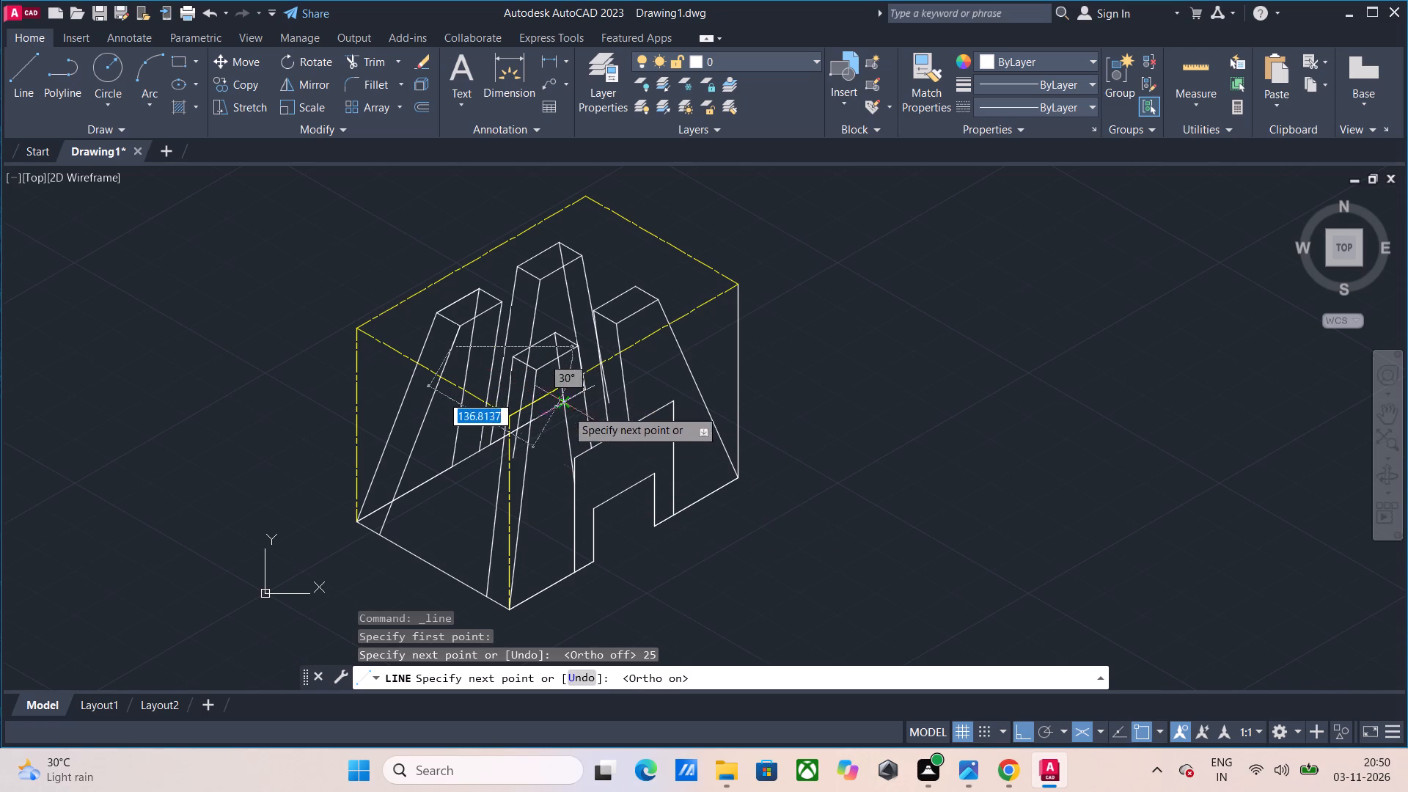
pyautogui.click(765, 538)
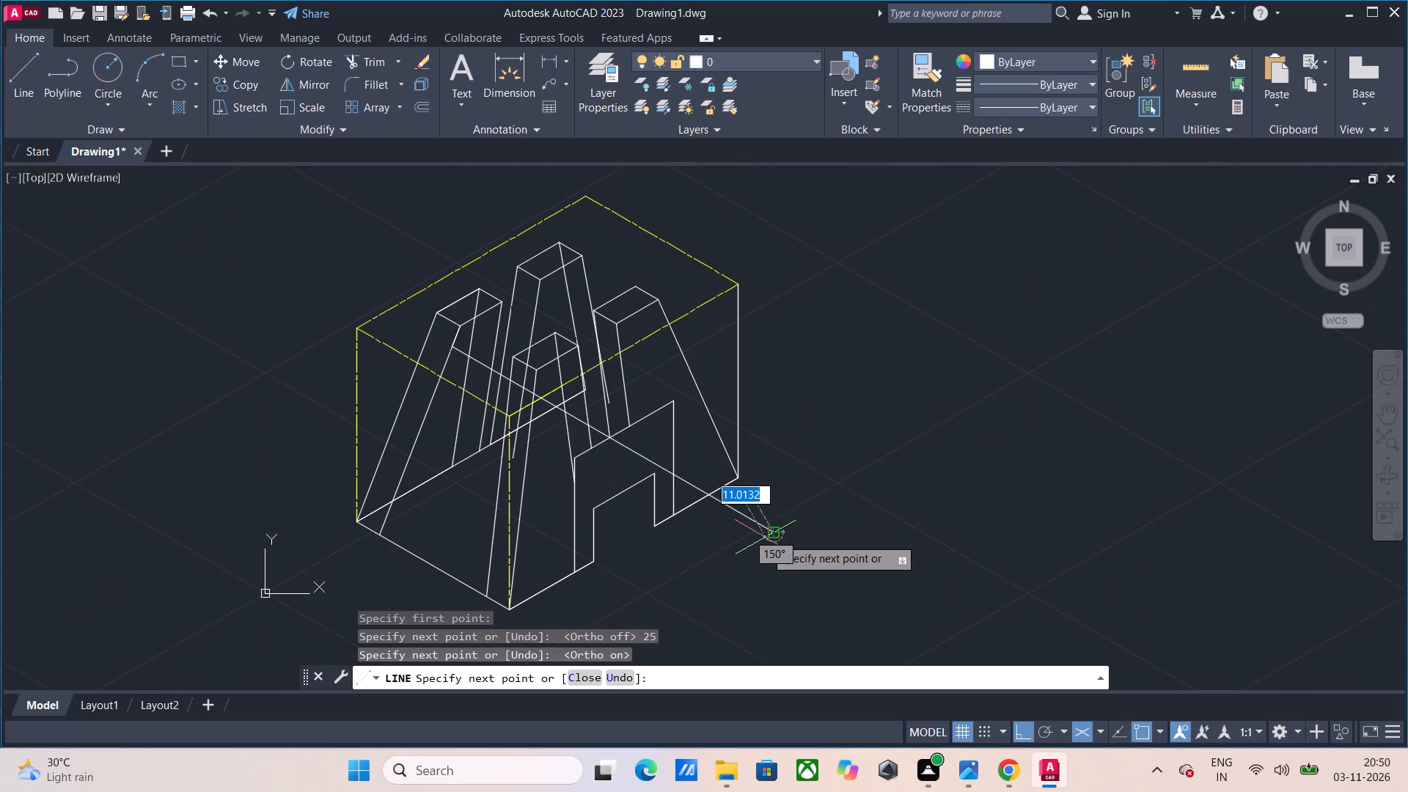
pyautogui.press('Escape')
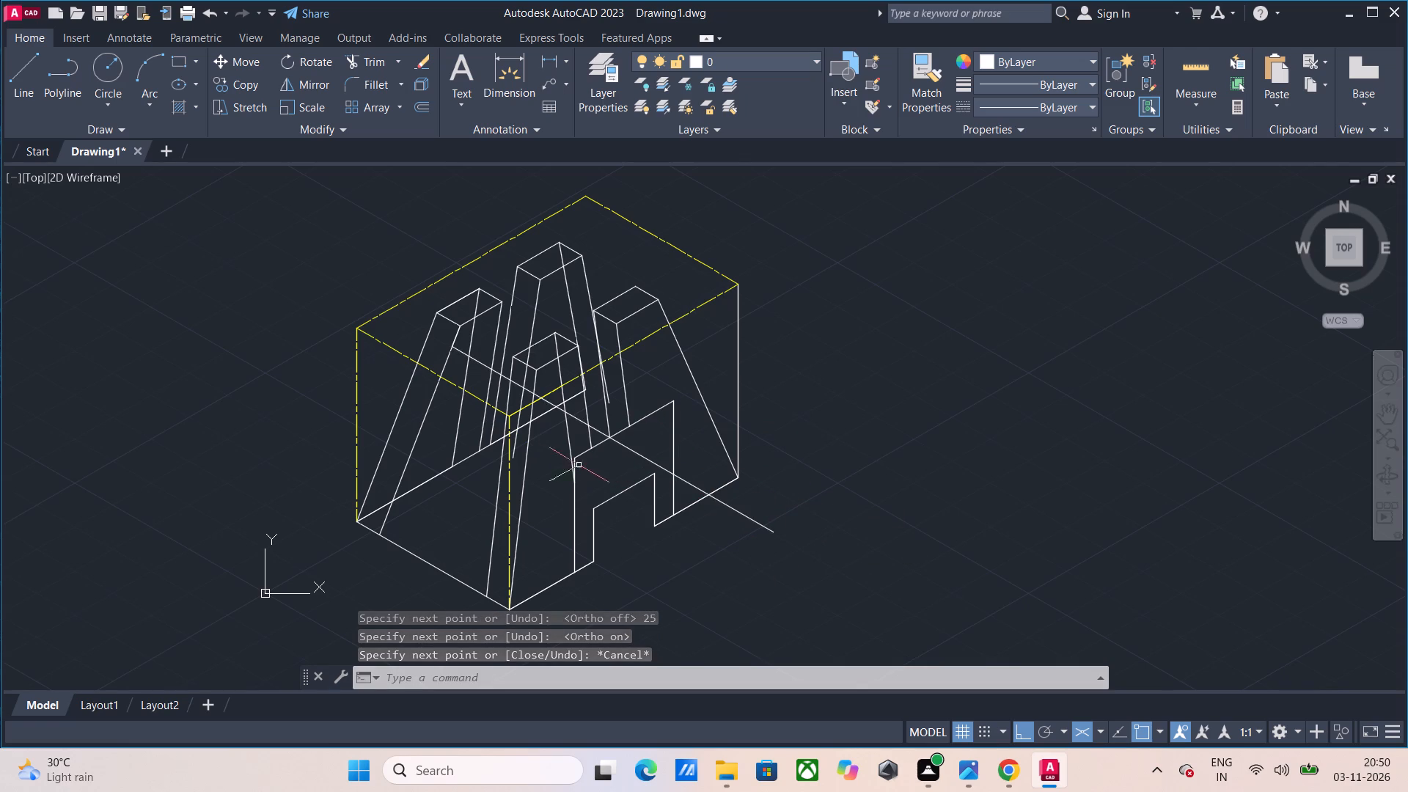
# Trim the 330° line from the front rectangle's slanted edge onward, keeping only the piece between the left and front towers.
pyautogui.press('Return')
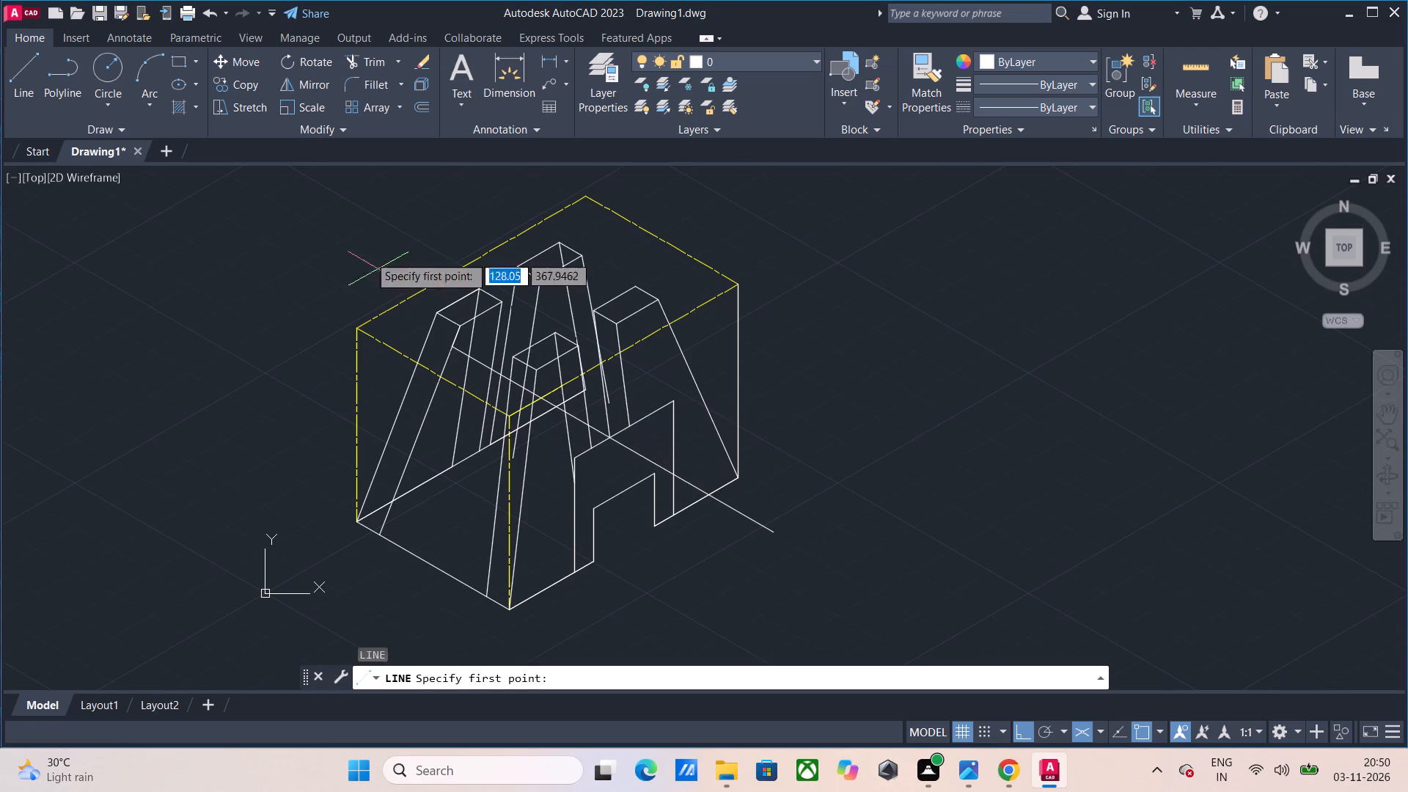
pyautogui.click(358, 66)
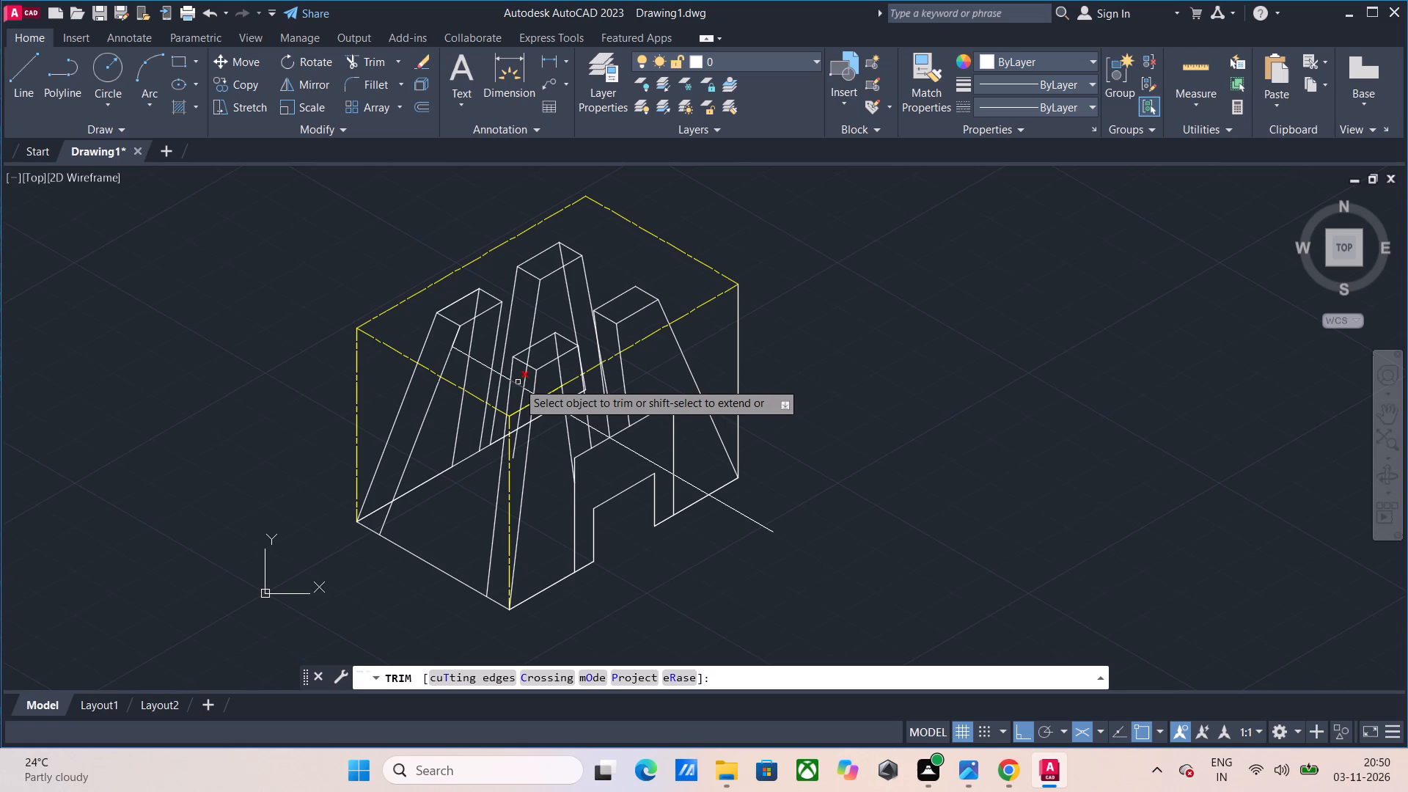
pyautogui.click(518, 382)
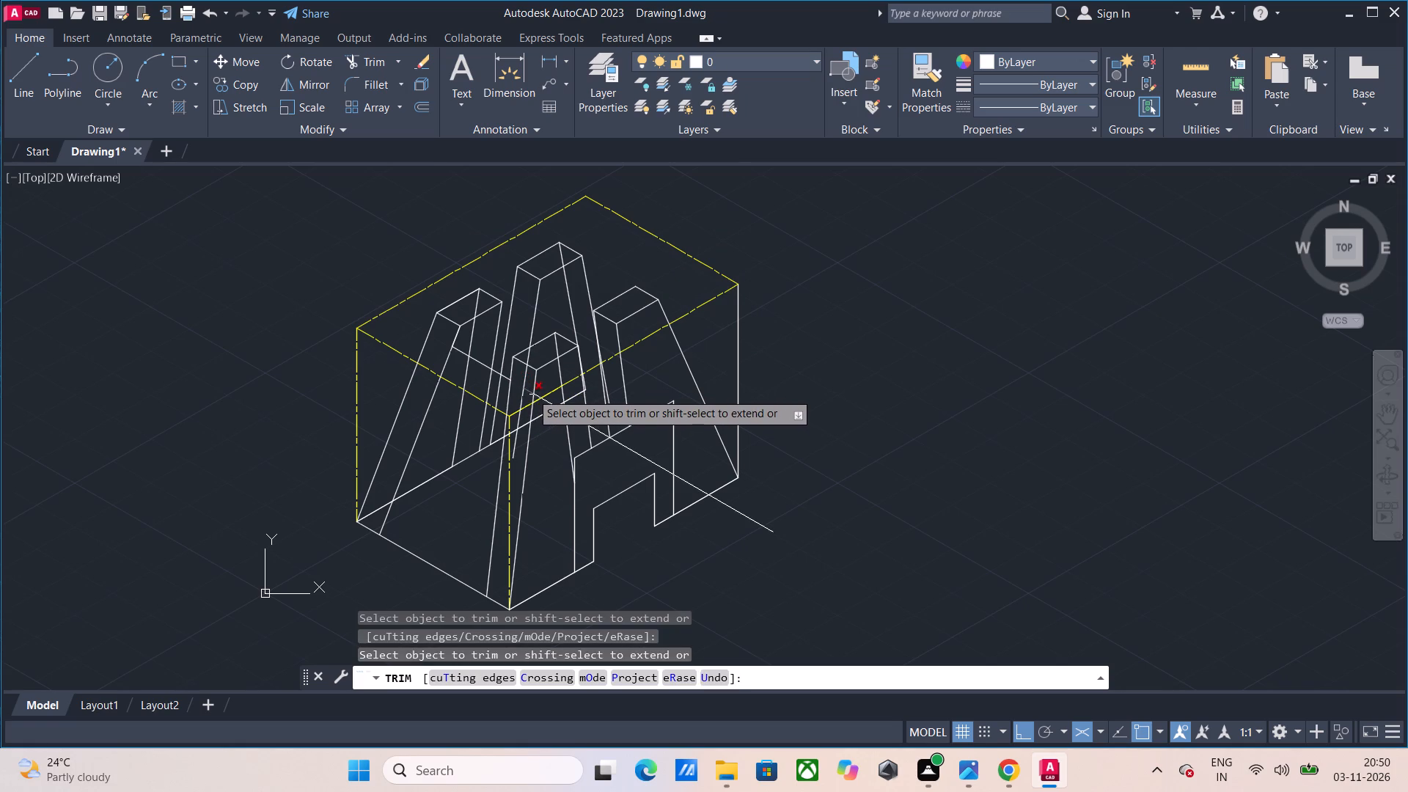
pyautogui.click(528, 389)
pyautogui.click(524, 384)
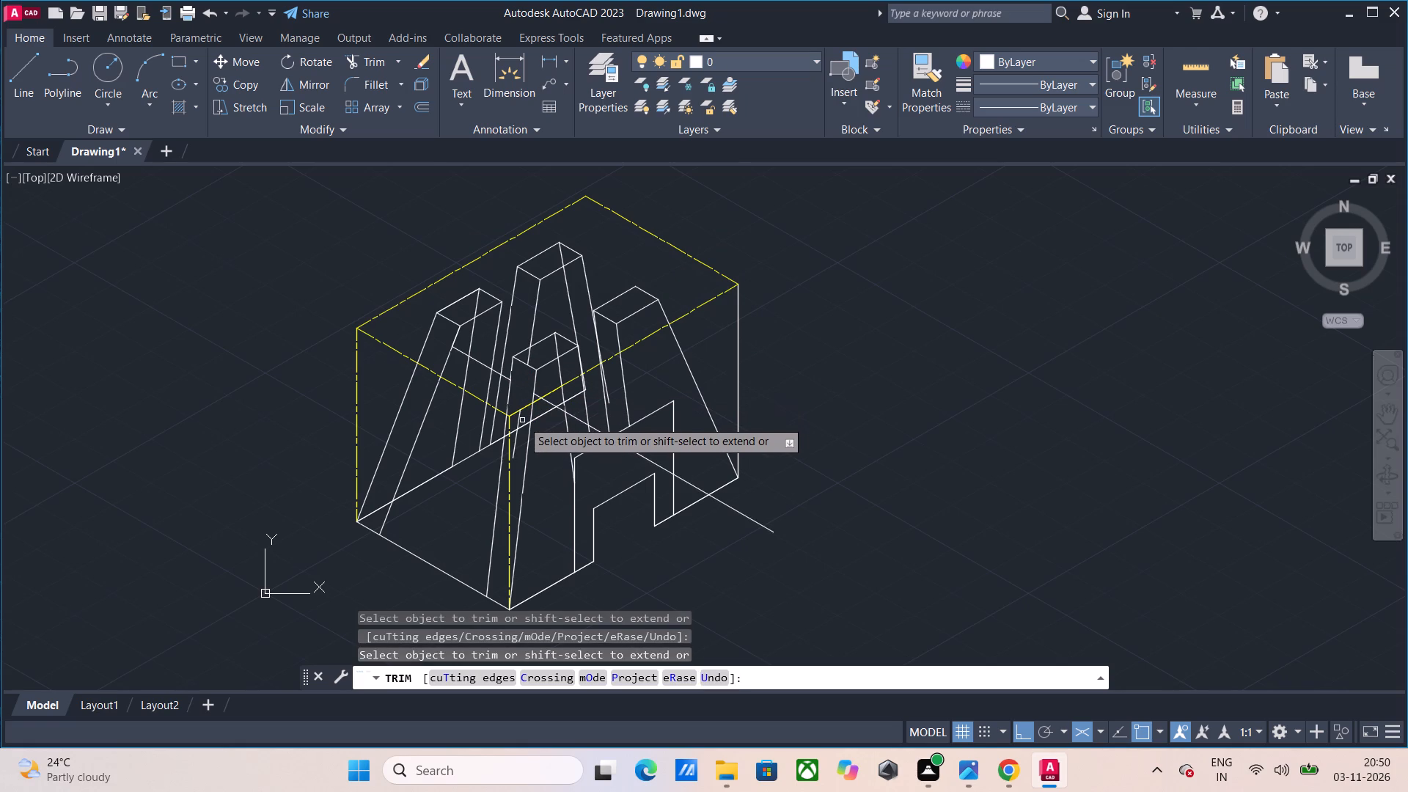
pyautogui.click(521, 421)
pyautogui.click(518, 439)
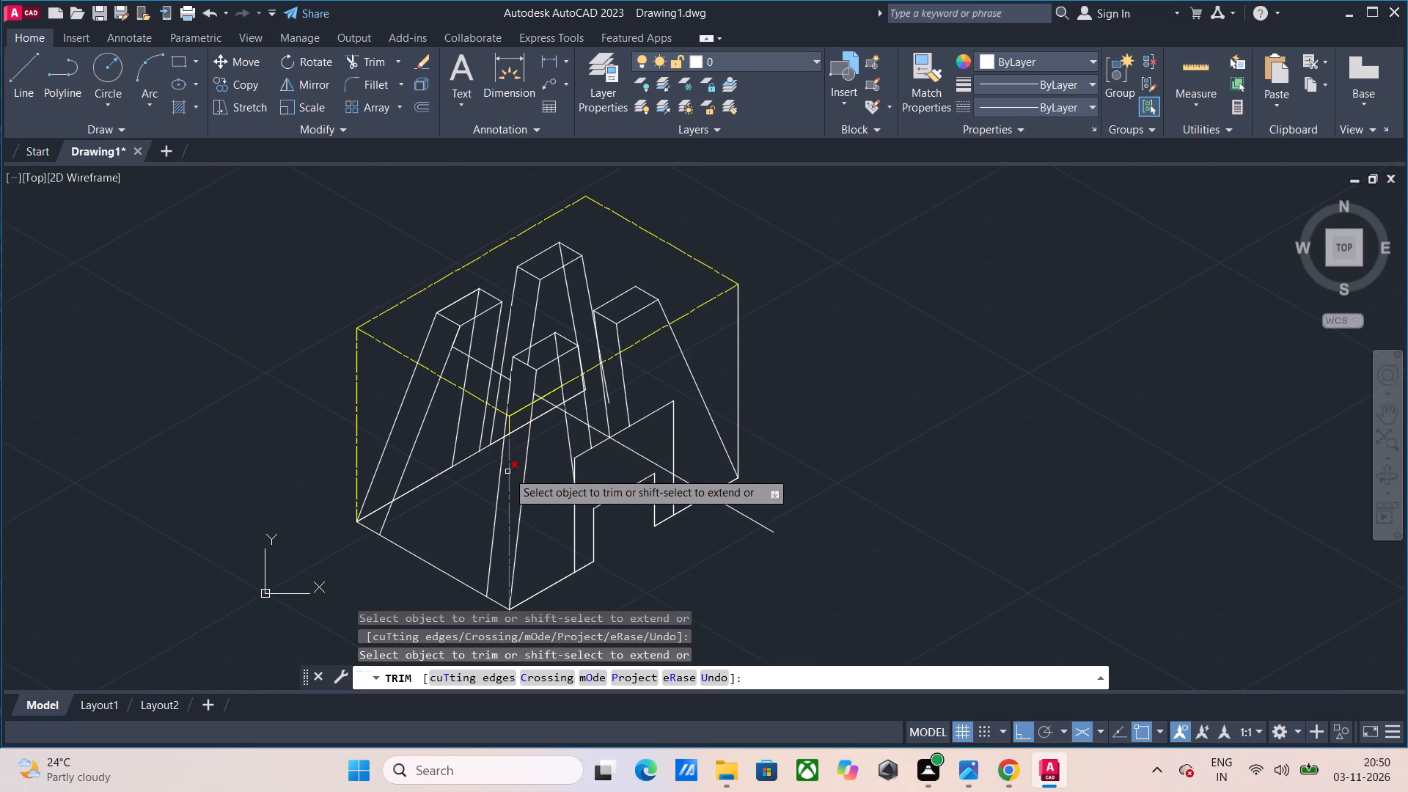
pyautogui.click(546, 403)
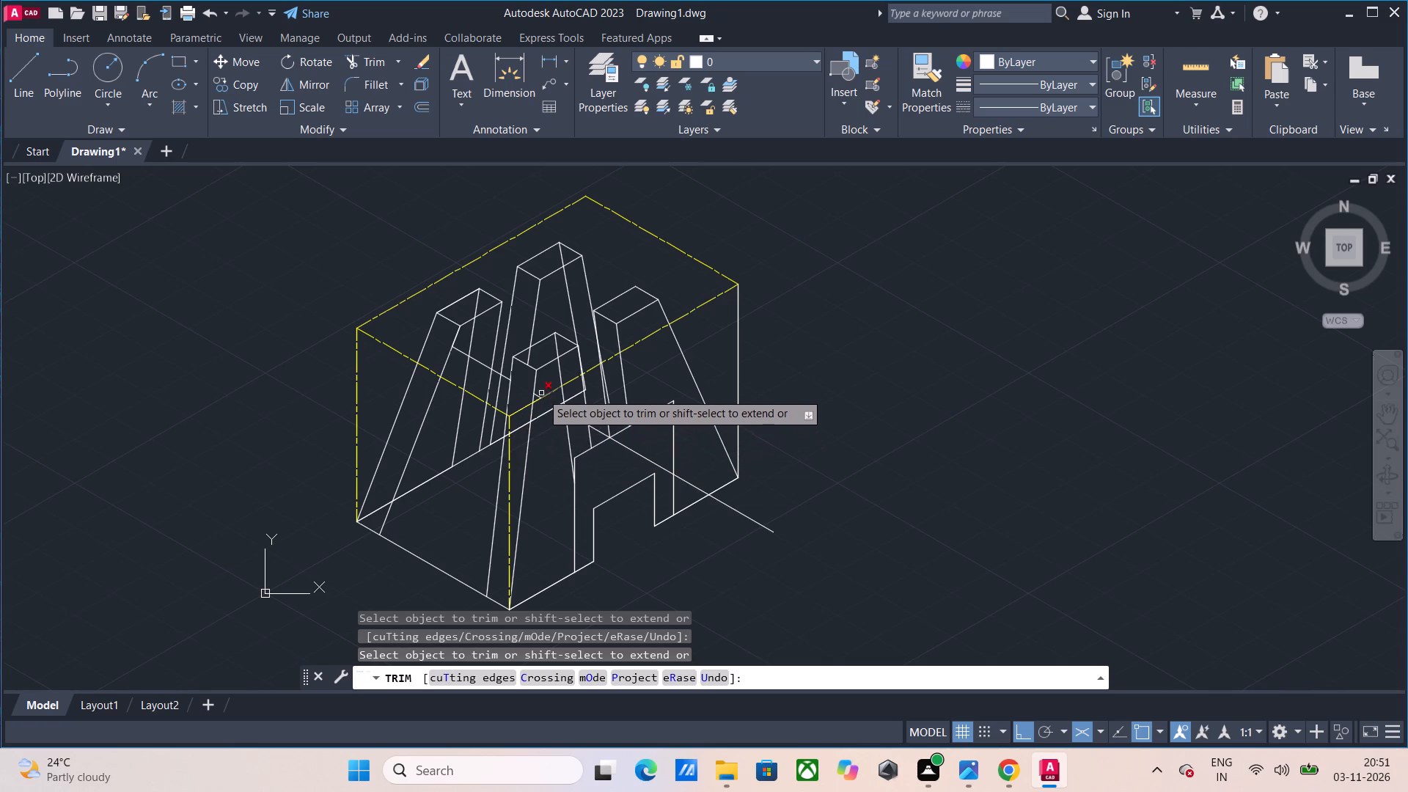
pyautogui.click(538, 397)
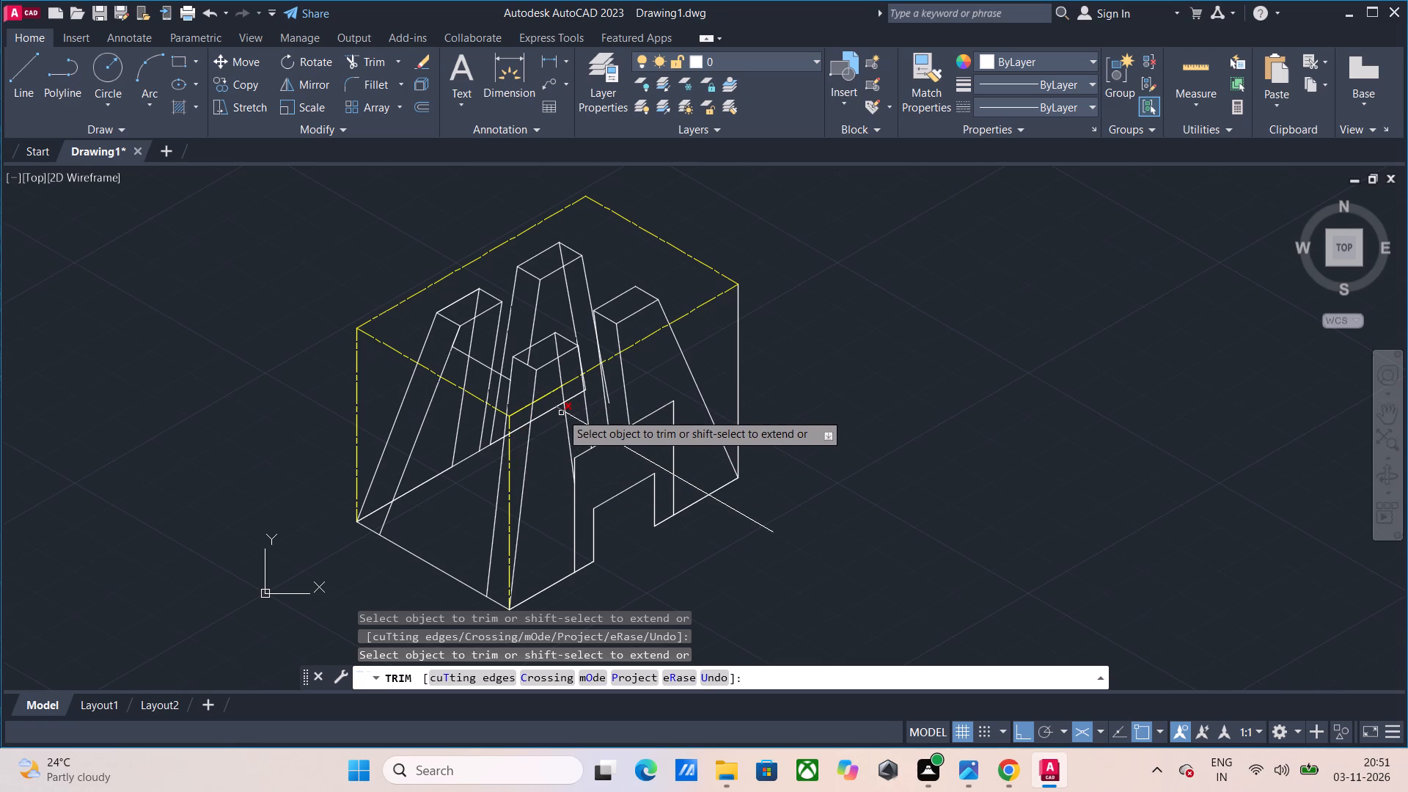
pyautogui.click(561, 413)
pyautogui.click(581, 419)
pyautogui.click(598, 428)
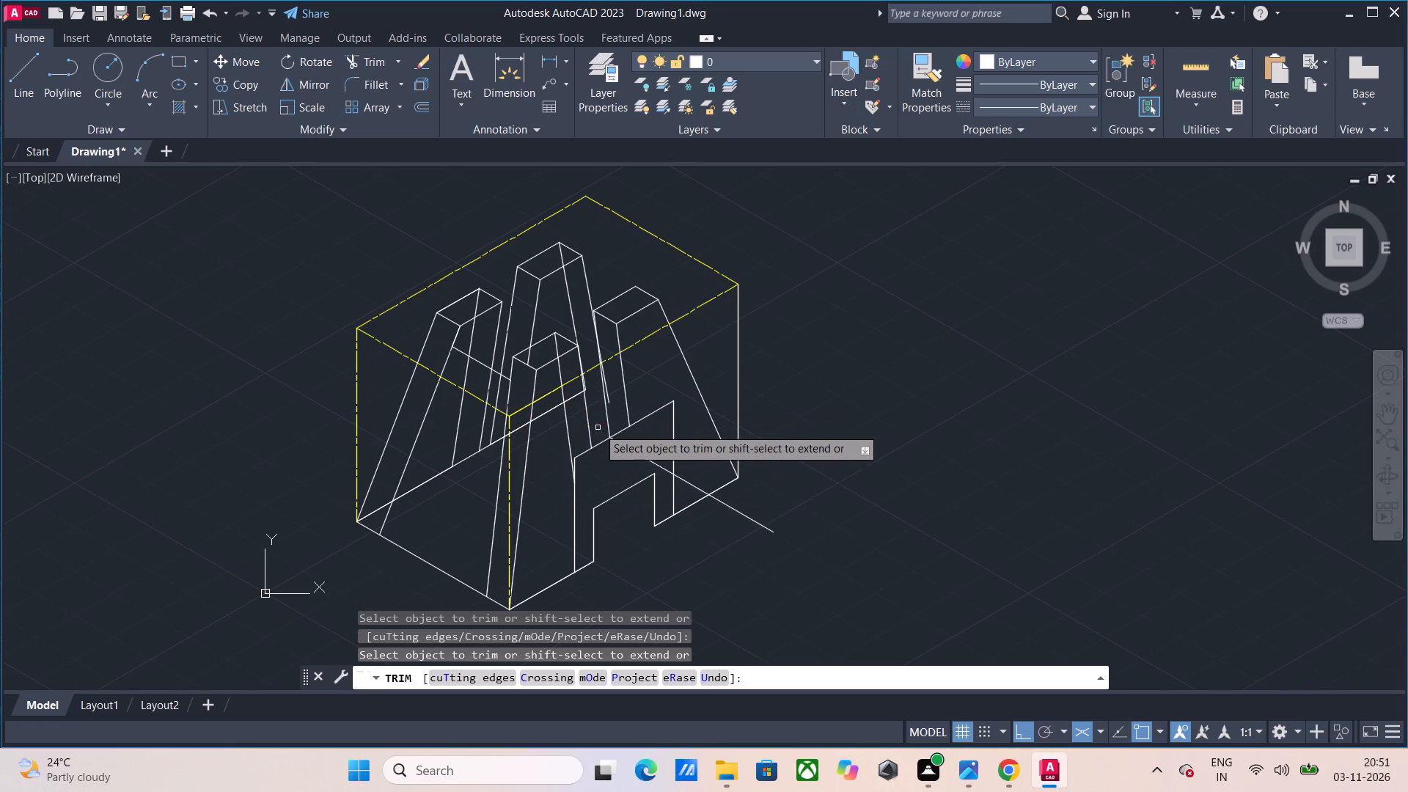
pyautogui.click(620, 446)
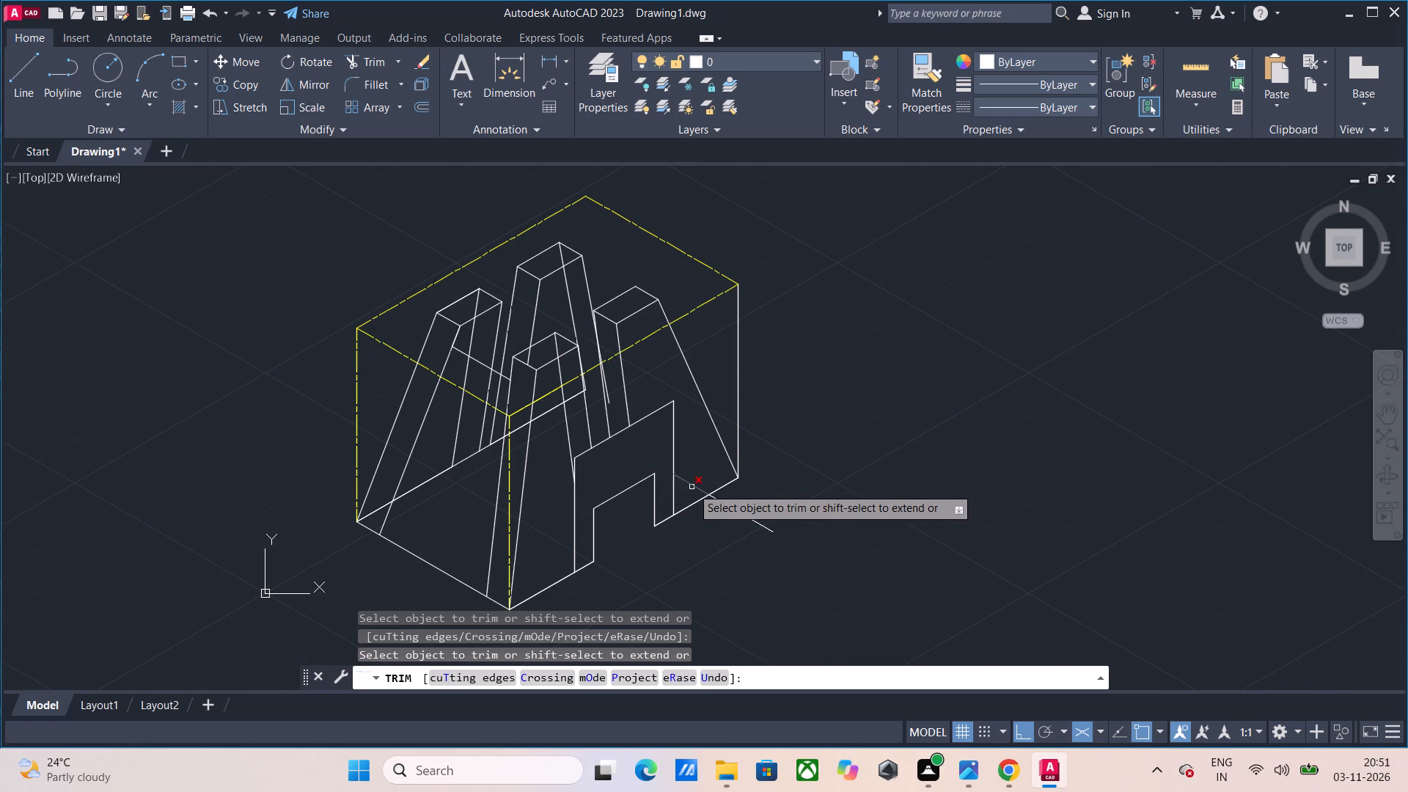
pyautogui.click(692, 487)
pyautogui.click(740, 515)
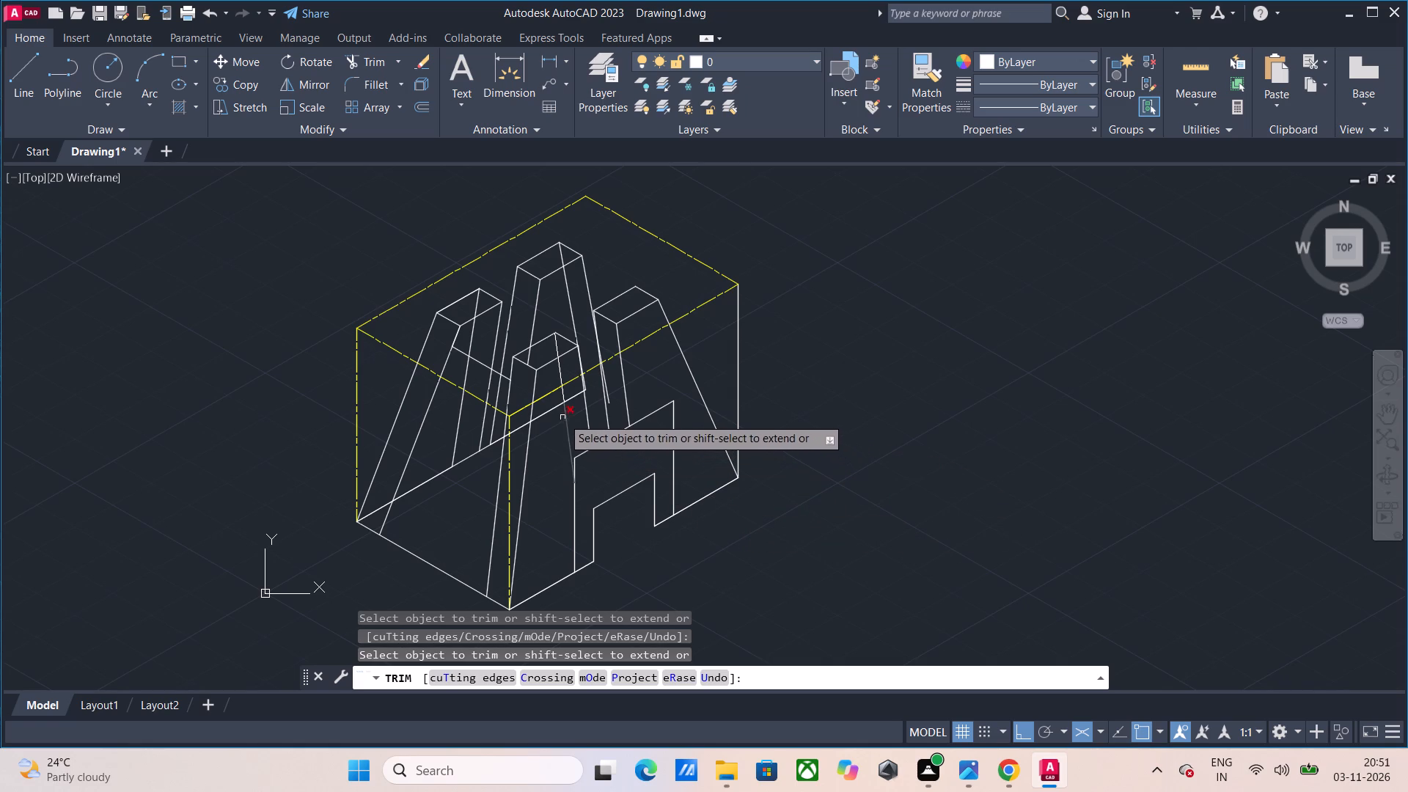
pyautogui.press('Return')
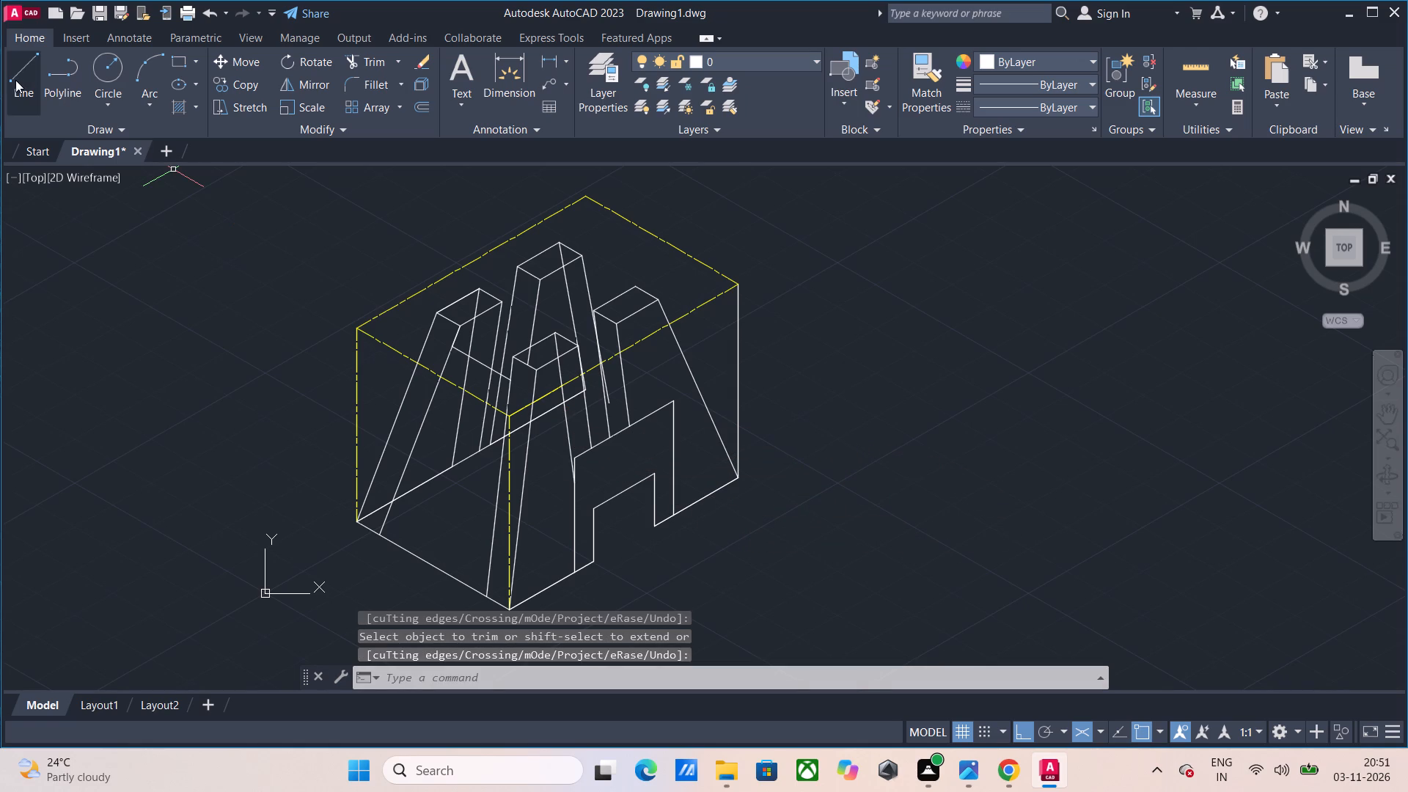
# Draw a line 25 down the slanted edge from the front rectangle's right corner, continuing it along 30° past the box's right corner.
pyautogui.click(15, 80)
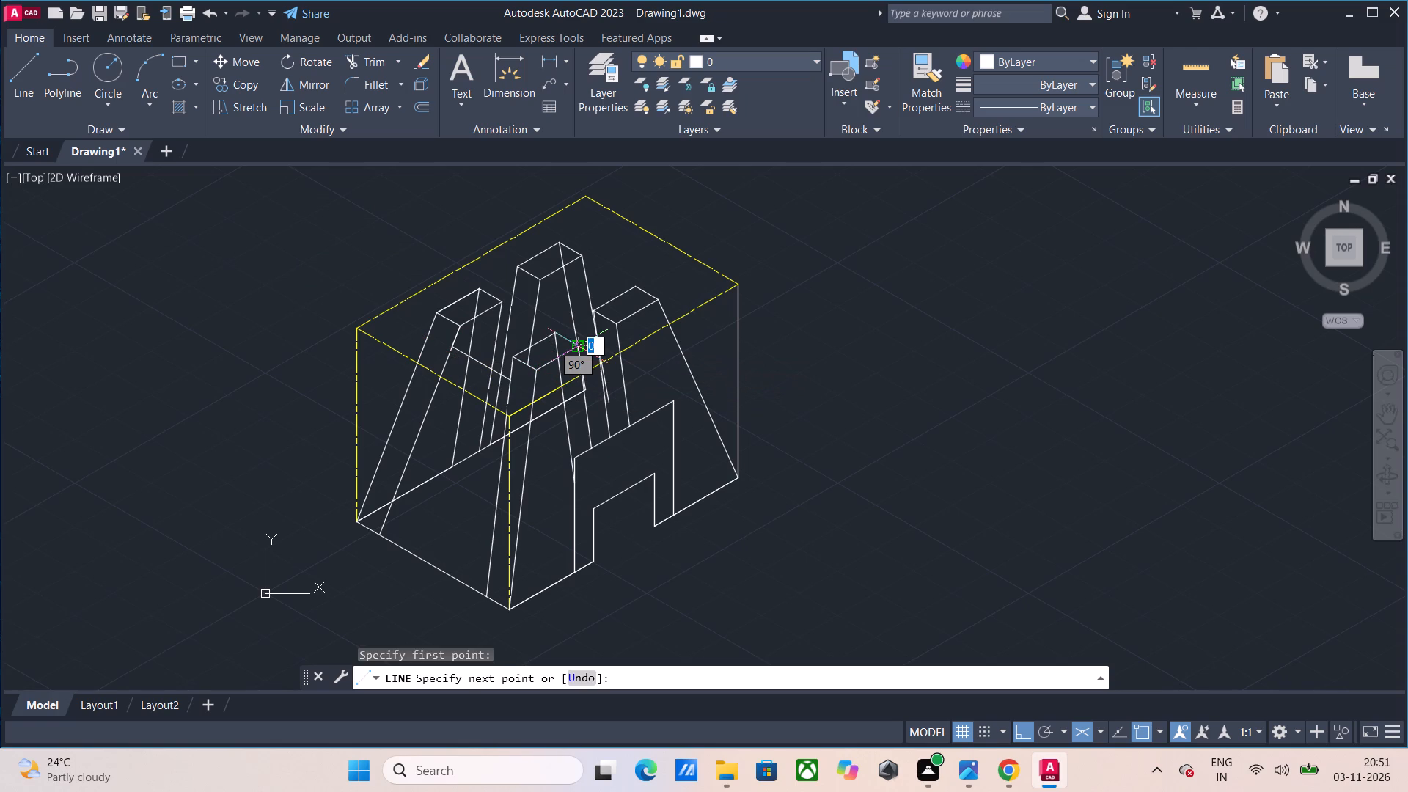
pyautogui.press('F8')
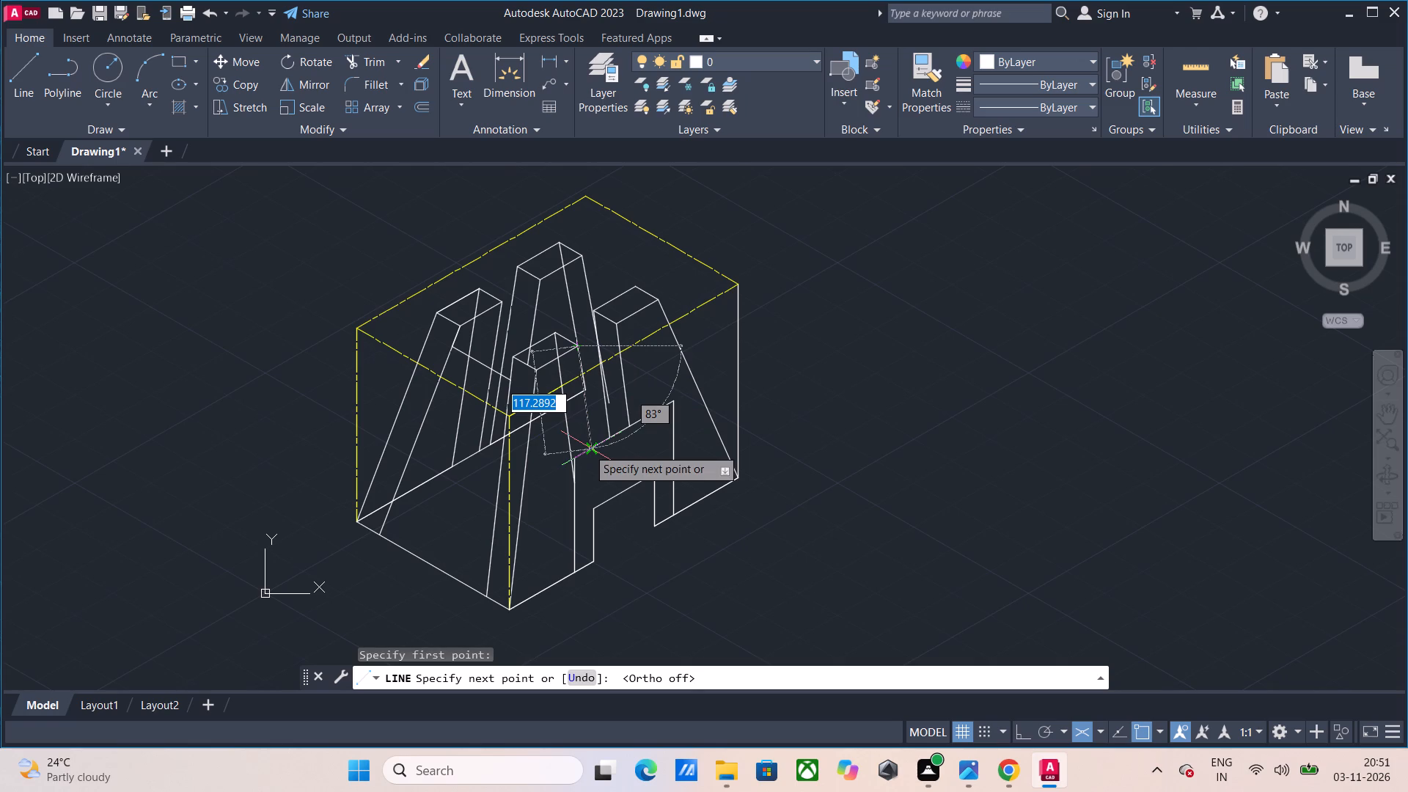
pyautogui.write('25')
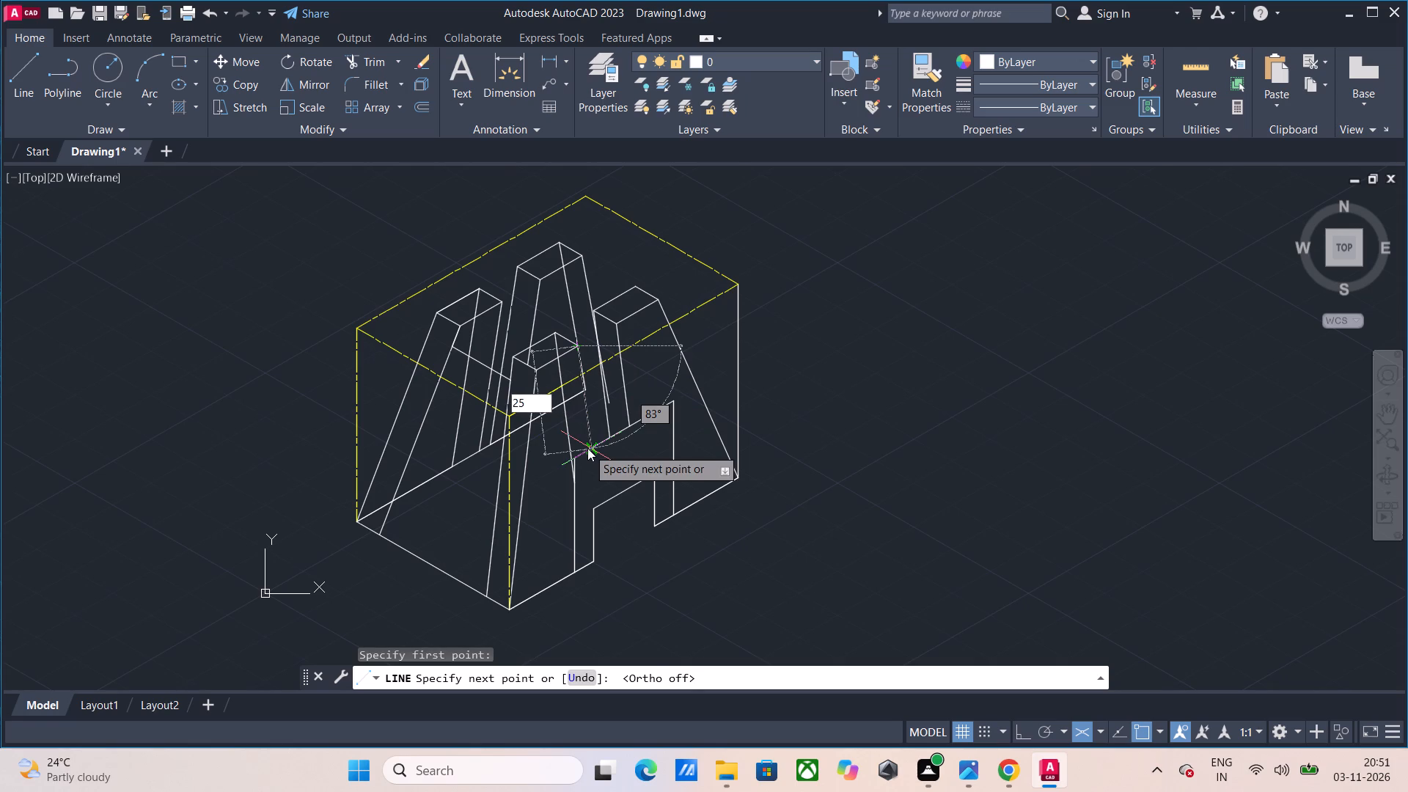
pyautogui.press('Return')
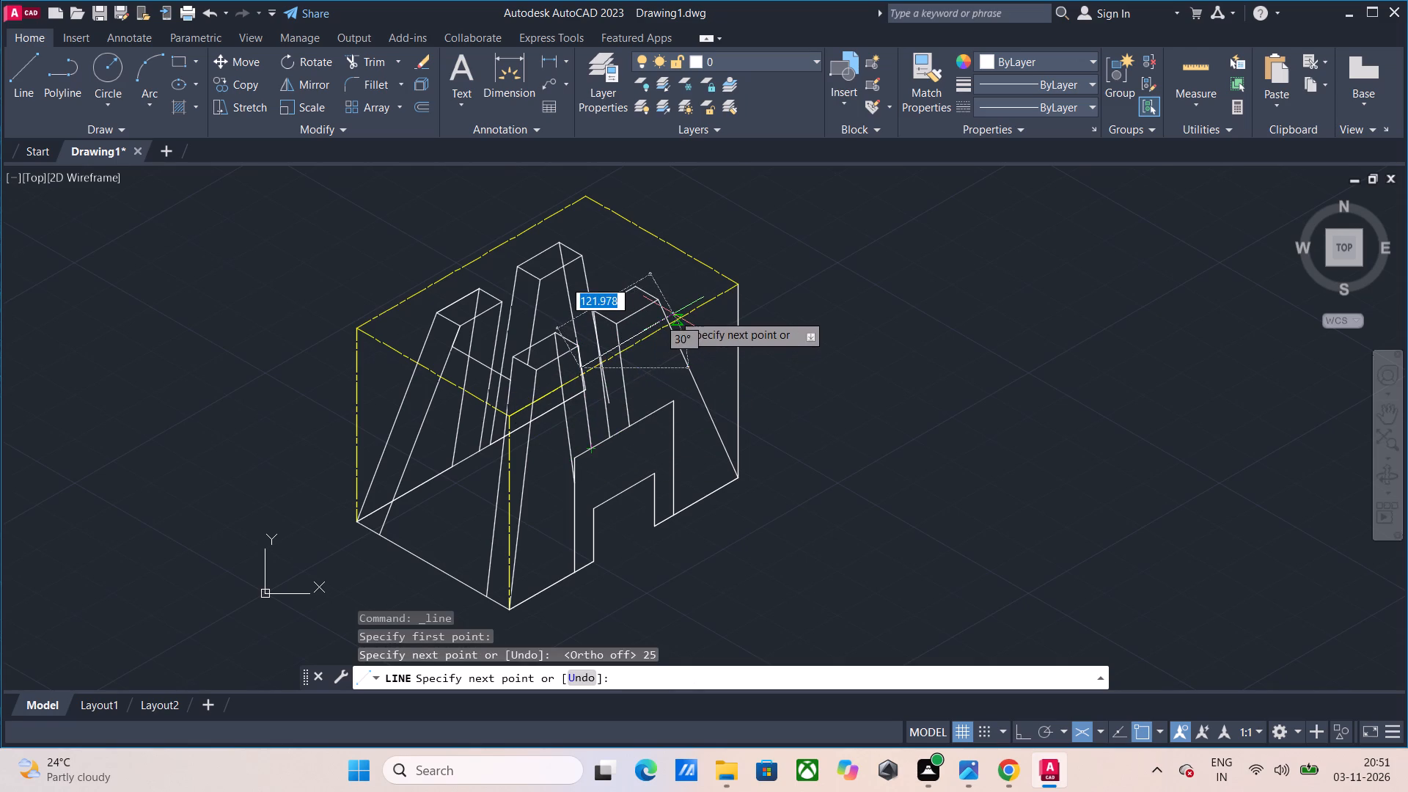
pyautogui.press('F8')
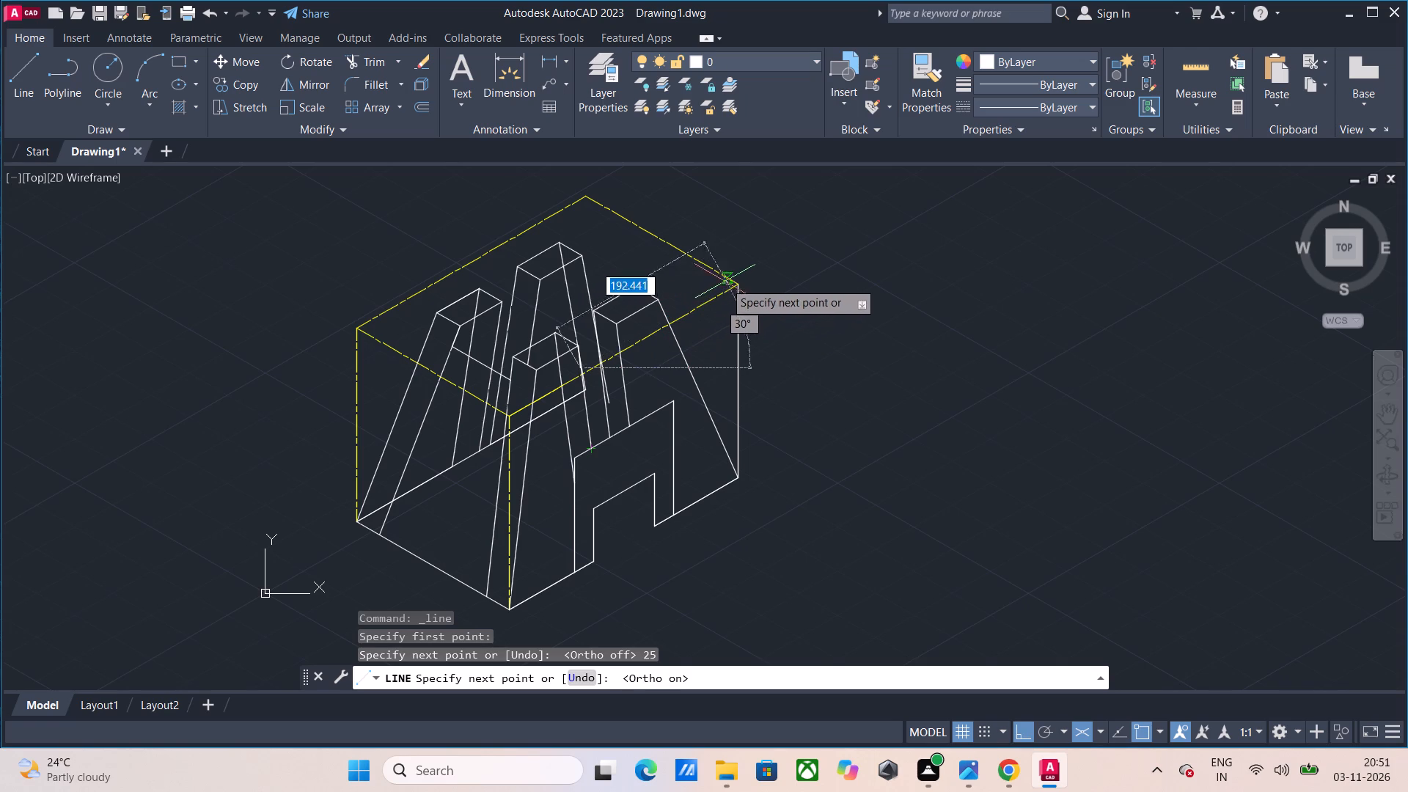
pyautogui.click(749, 269)
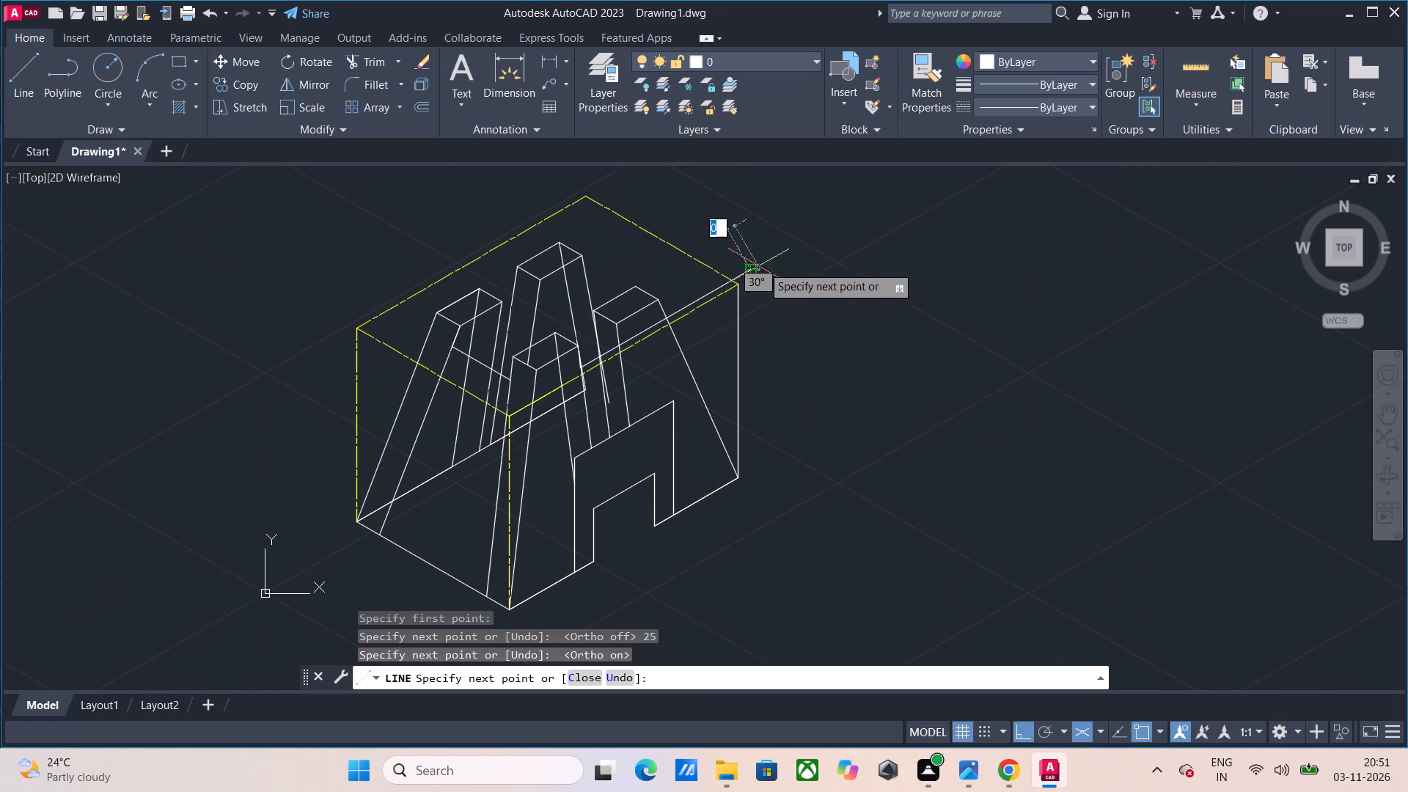
pyautogui.press('Escape')
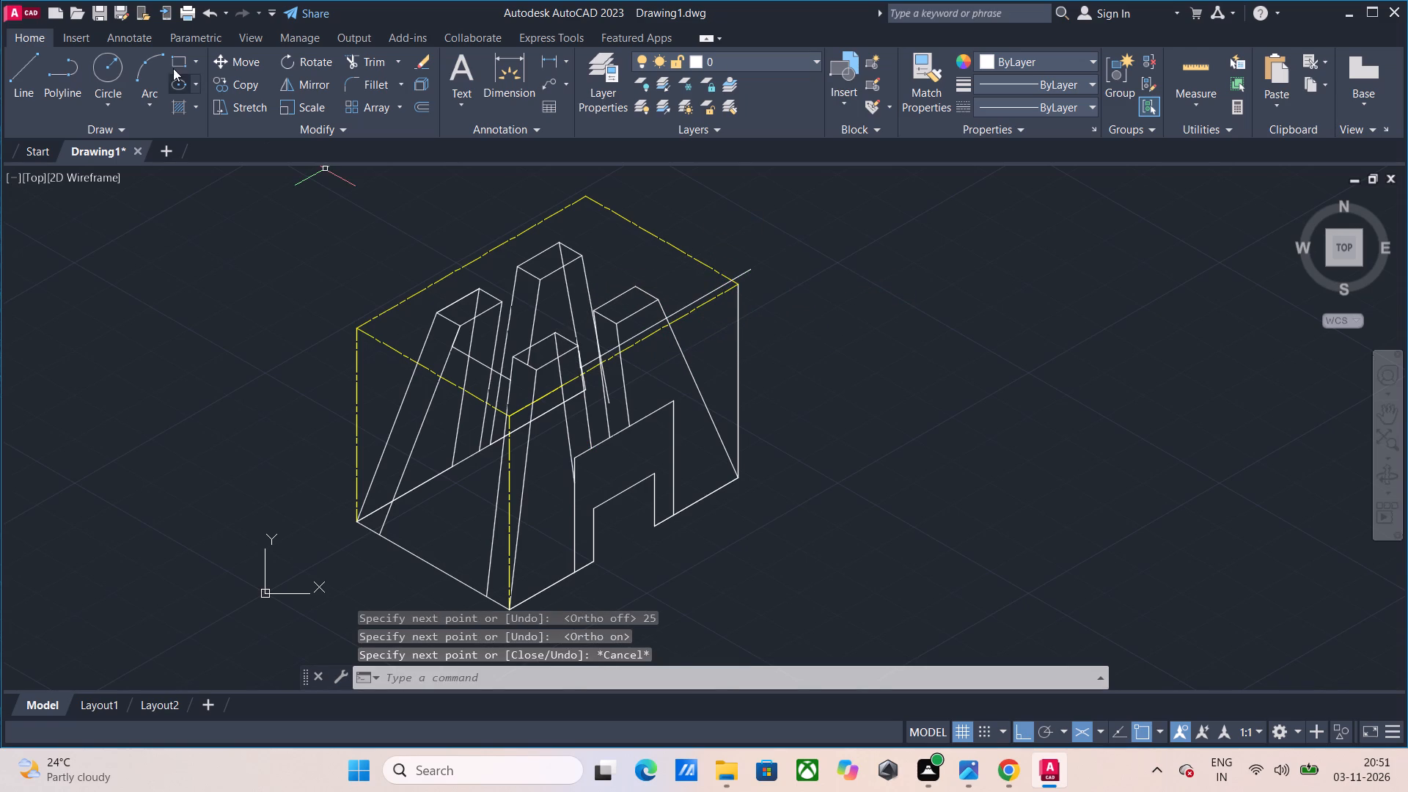
# Trim the 30° line beyond the right rectangle's front slanted edge, including the end outside the box.
pyautogui.click(367, 63)
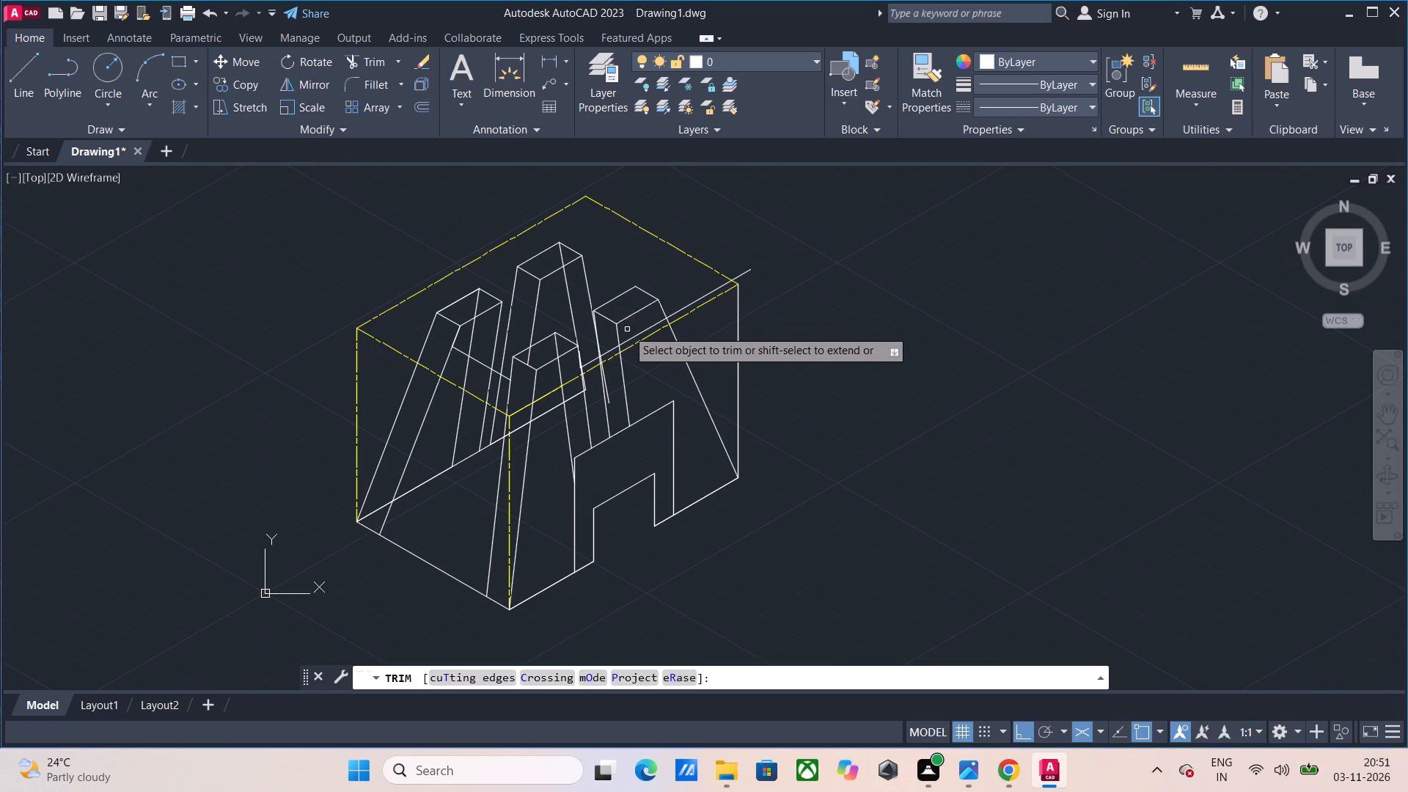
pyautogui.click(633, 336)
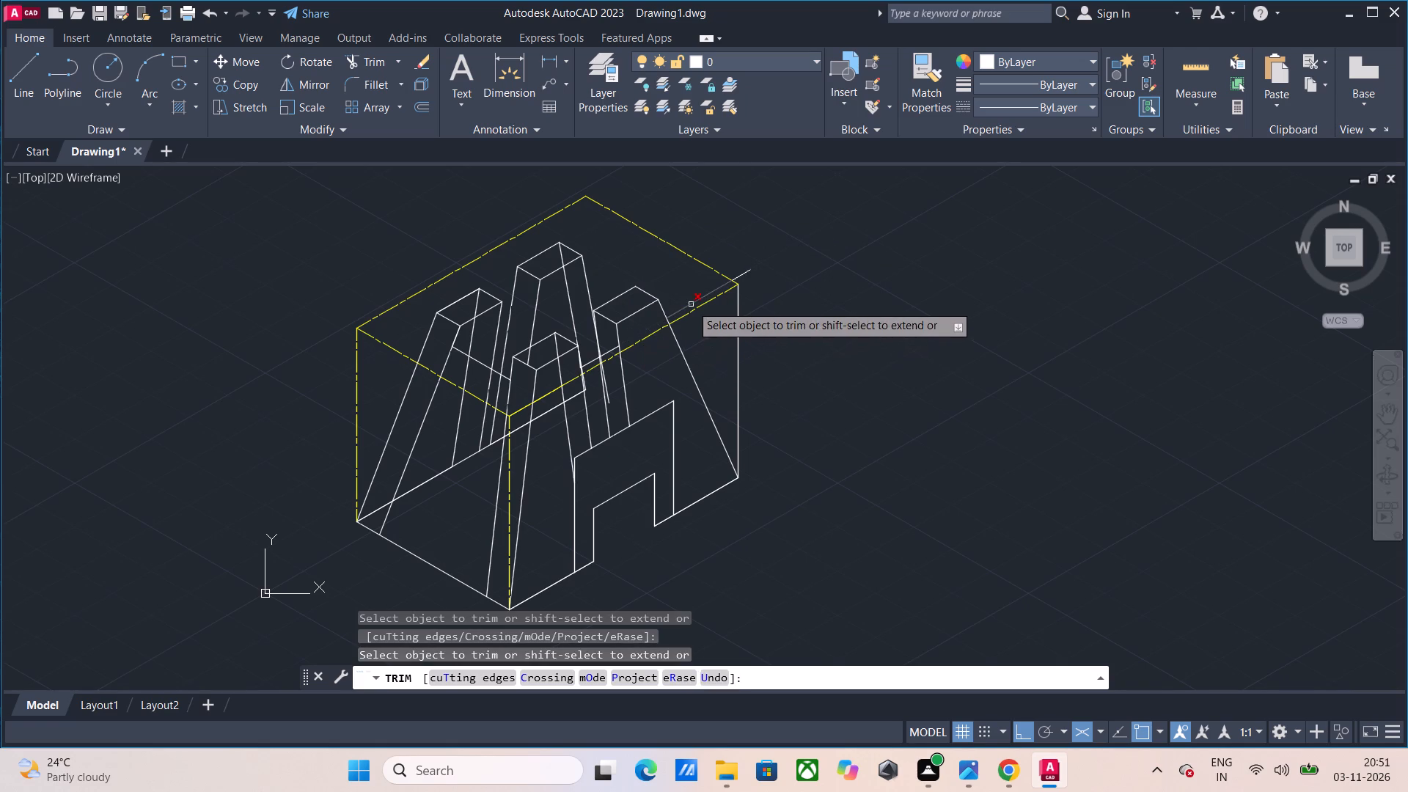
pyautogui.click(691, 304)
pyautogui.click(752, 270)
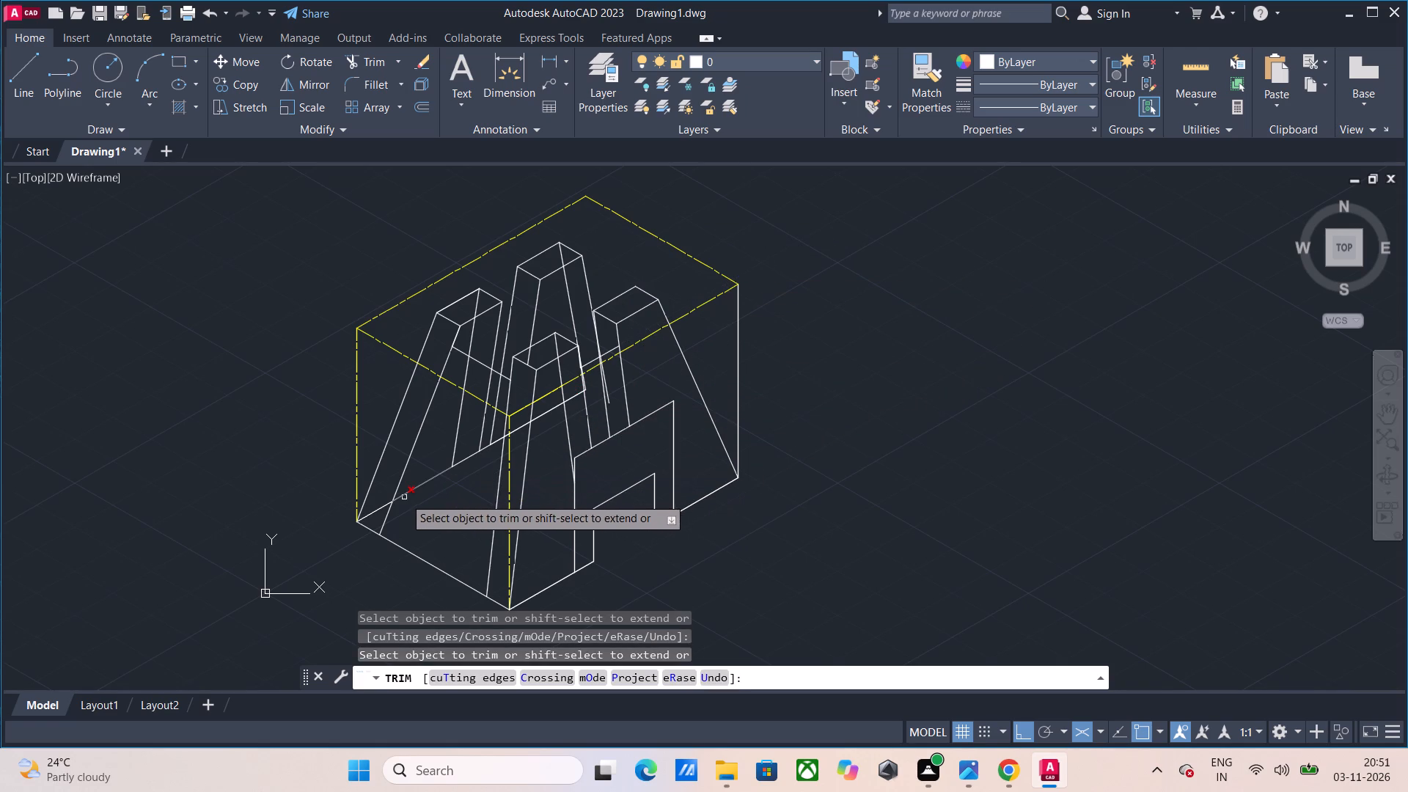
# Trim the rear base edge near the base's left corner and the slanted line from the left rectangle's rear corner.
pyautogui.click(375, 510)
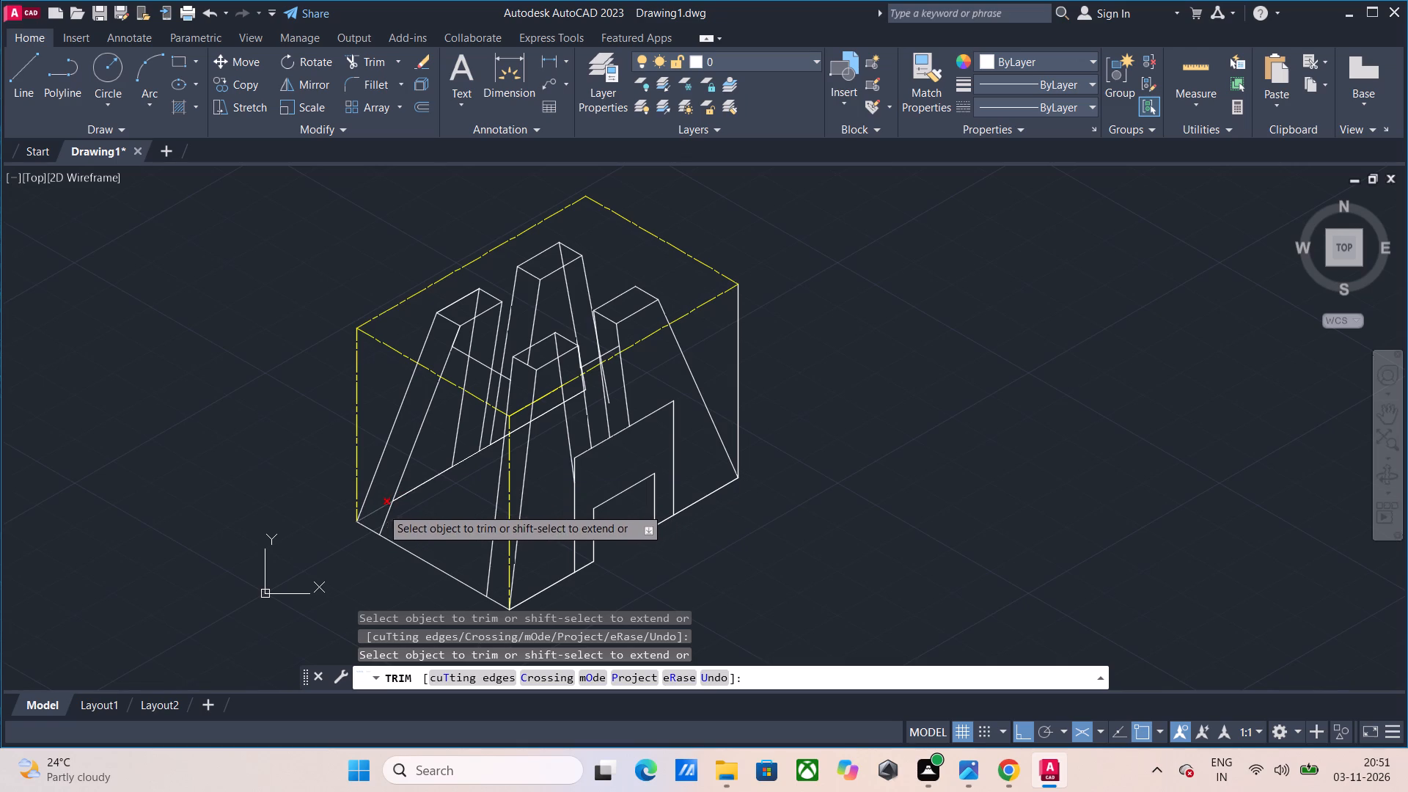
pyautogui.click(425, 487)
pyautogui.click(424, 487)
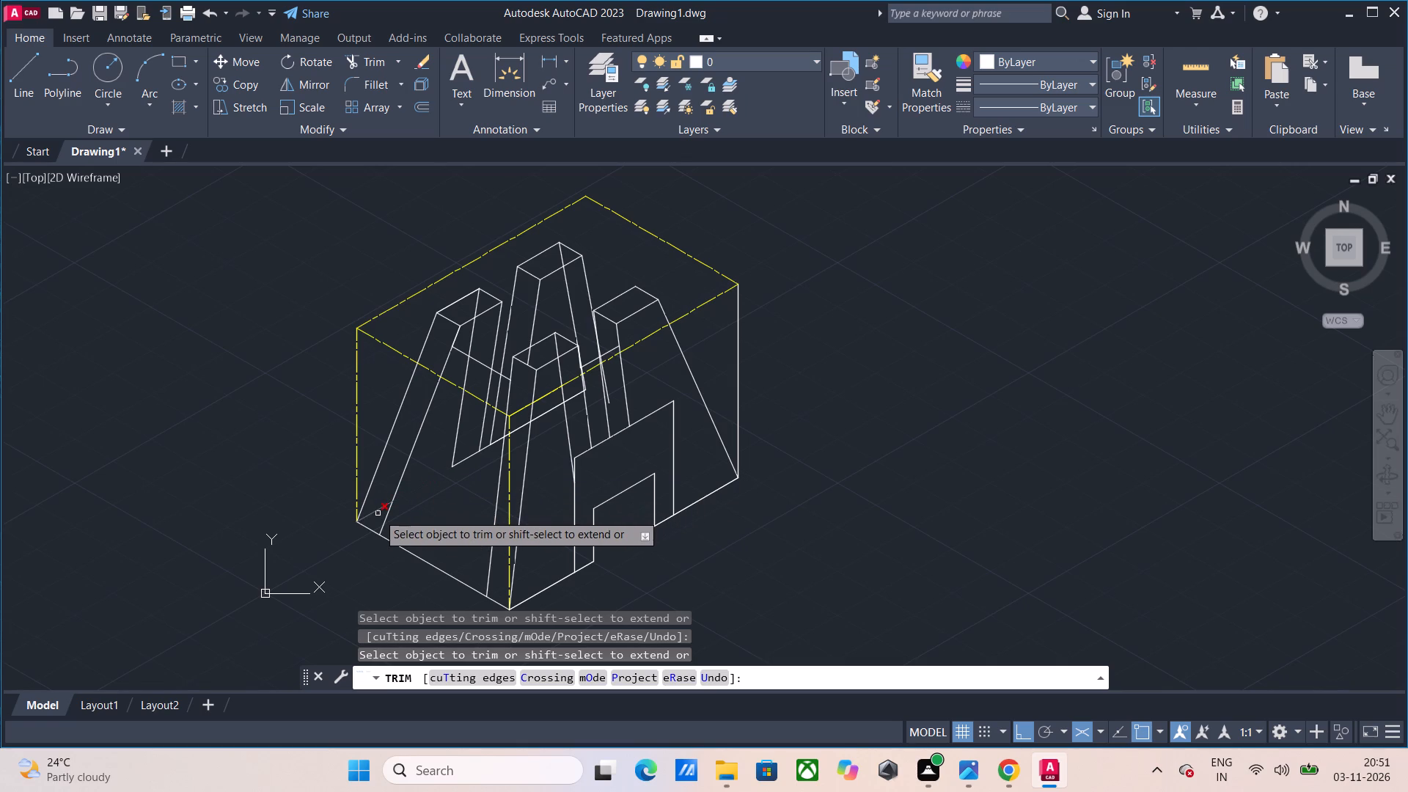
pyautogui.click(378, 513)
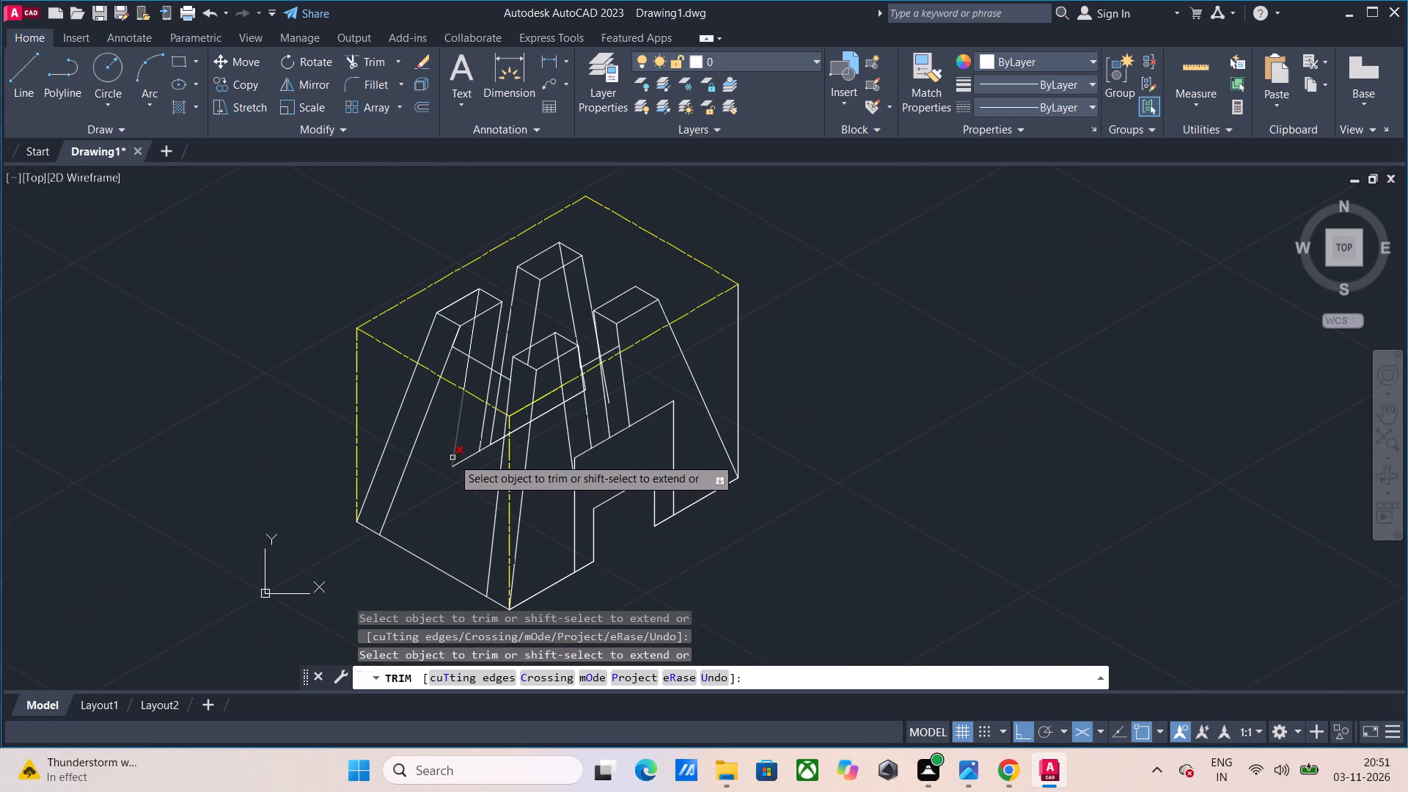
pyautogui.click(455, 446)
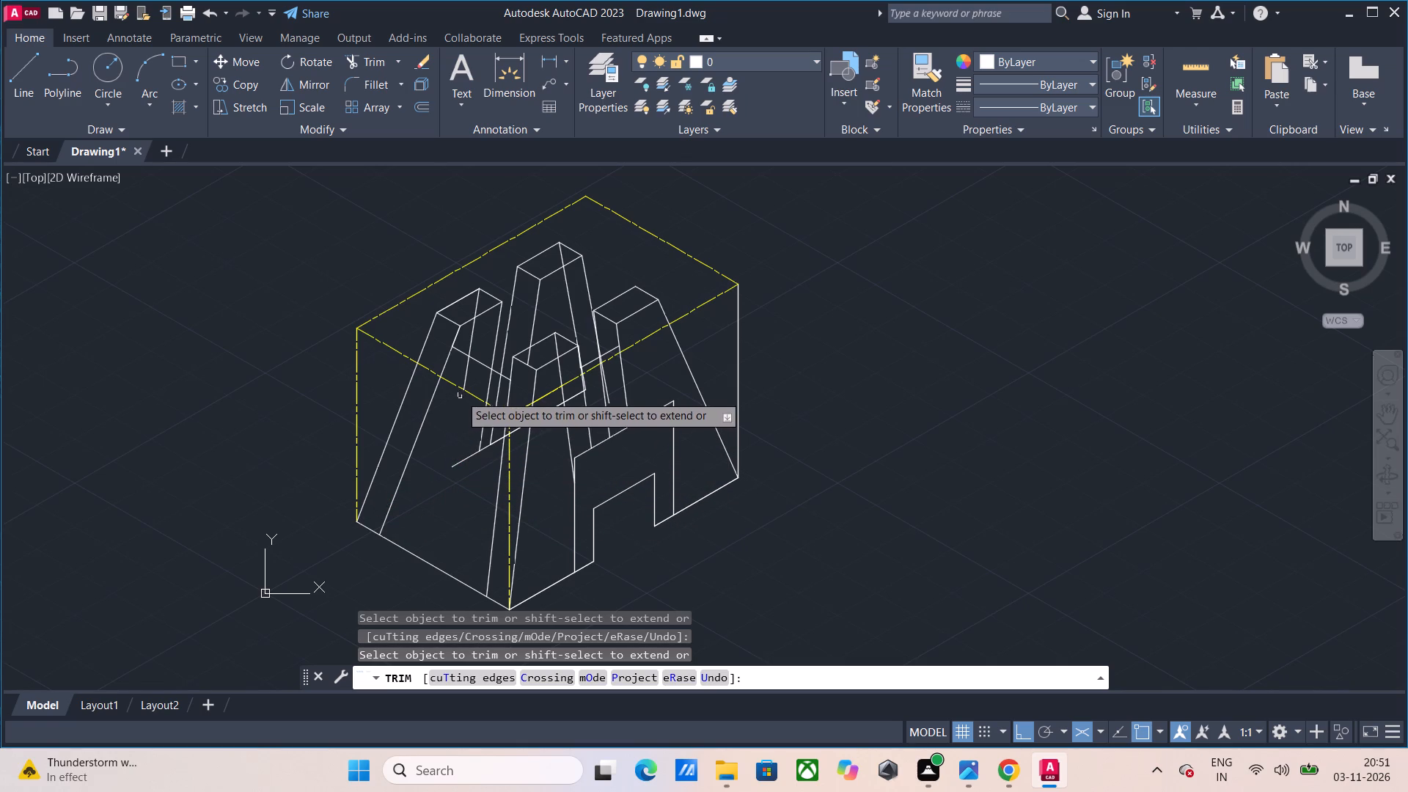
pyautogui.click(463, 378)
pyautogui.click(472, 346)
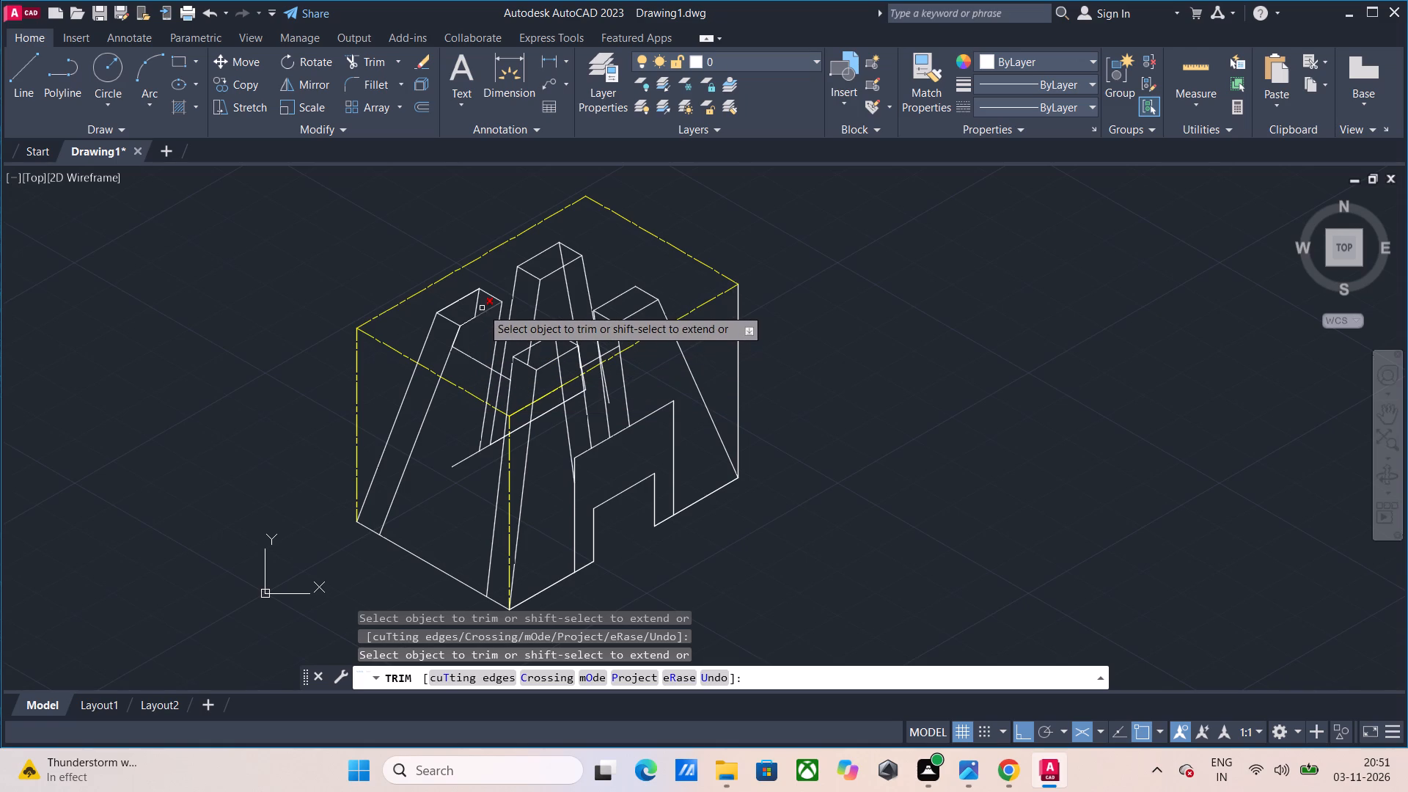
pyautogui.click(479, 307)
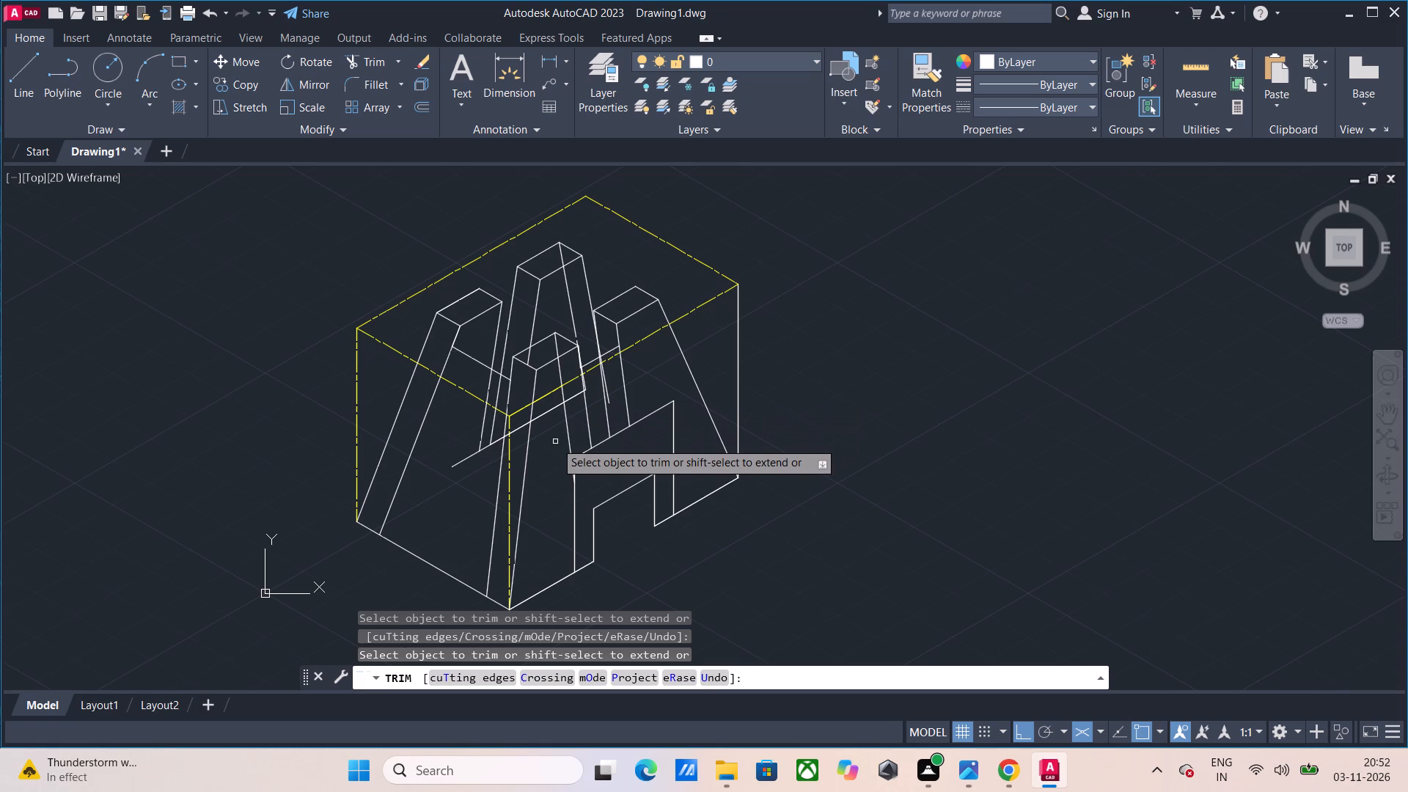
# Trim the front and right towers' slanted lines just above the doorway, plus the rear base edge segments around the front tower.
pyautogui.moveTo(555, 441); pyautogui.dragTo(648, 398)
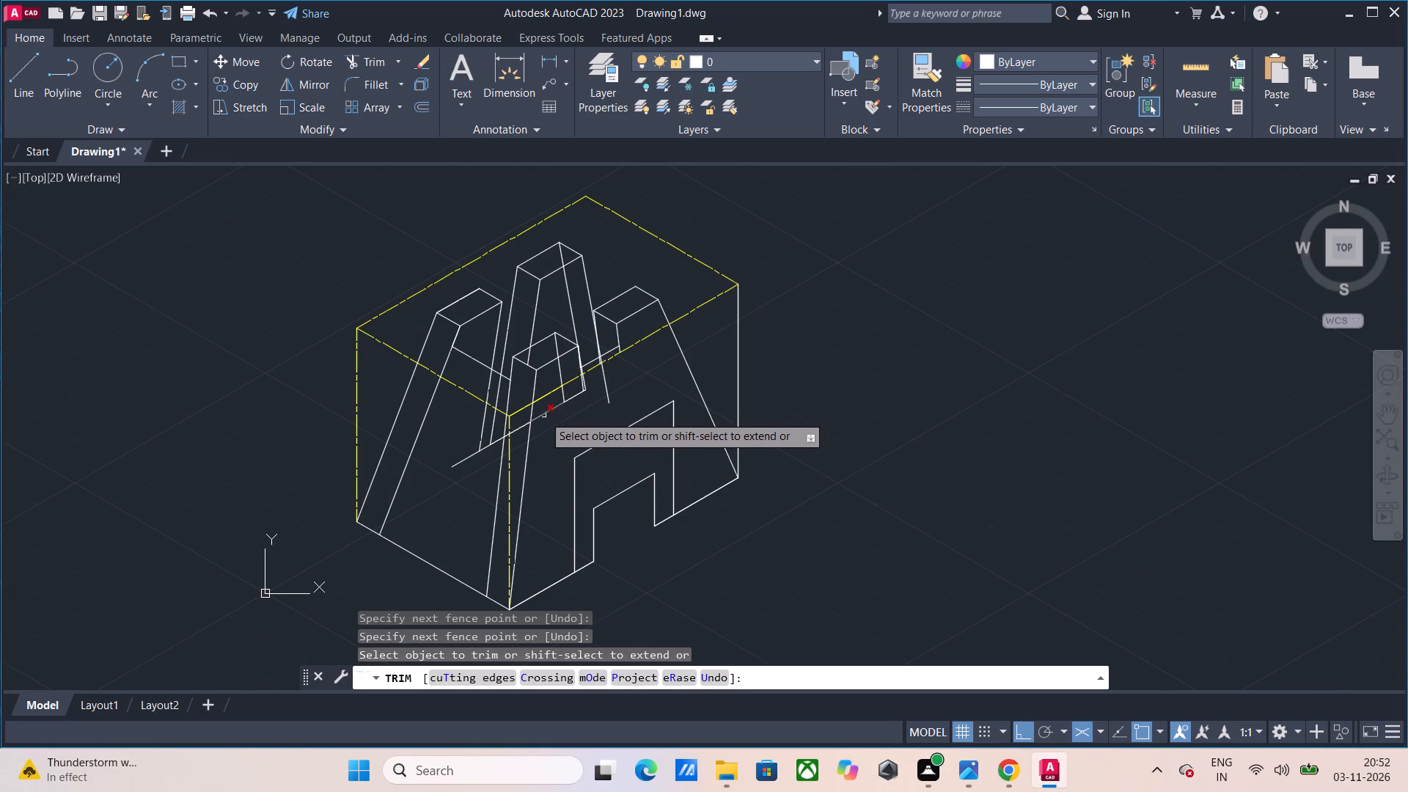
pyautogui.click(544, 417)
pyautogui.click(516, 427)
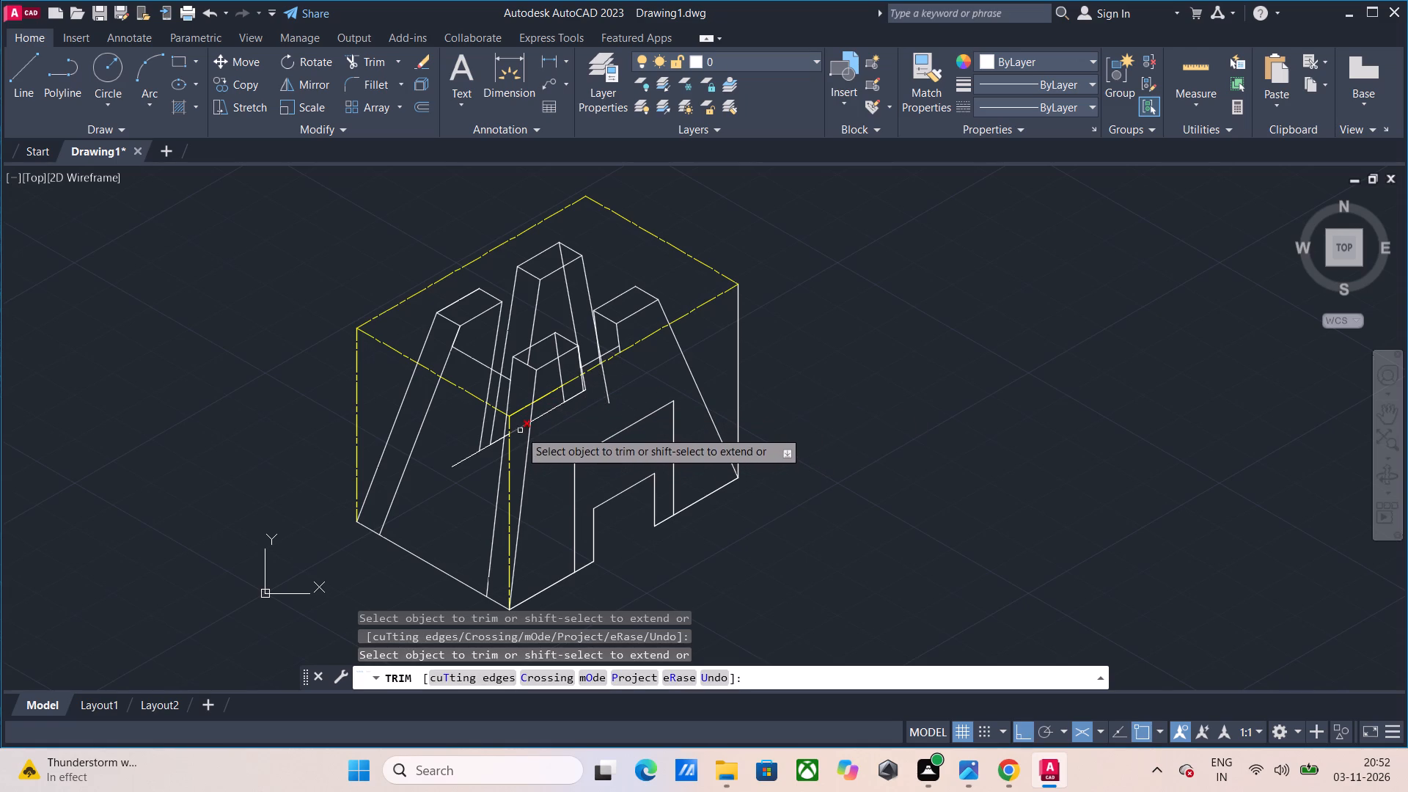
pyautogui.click(520, 430)
pyautogui.click(469, 455)
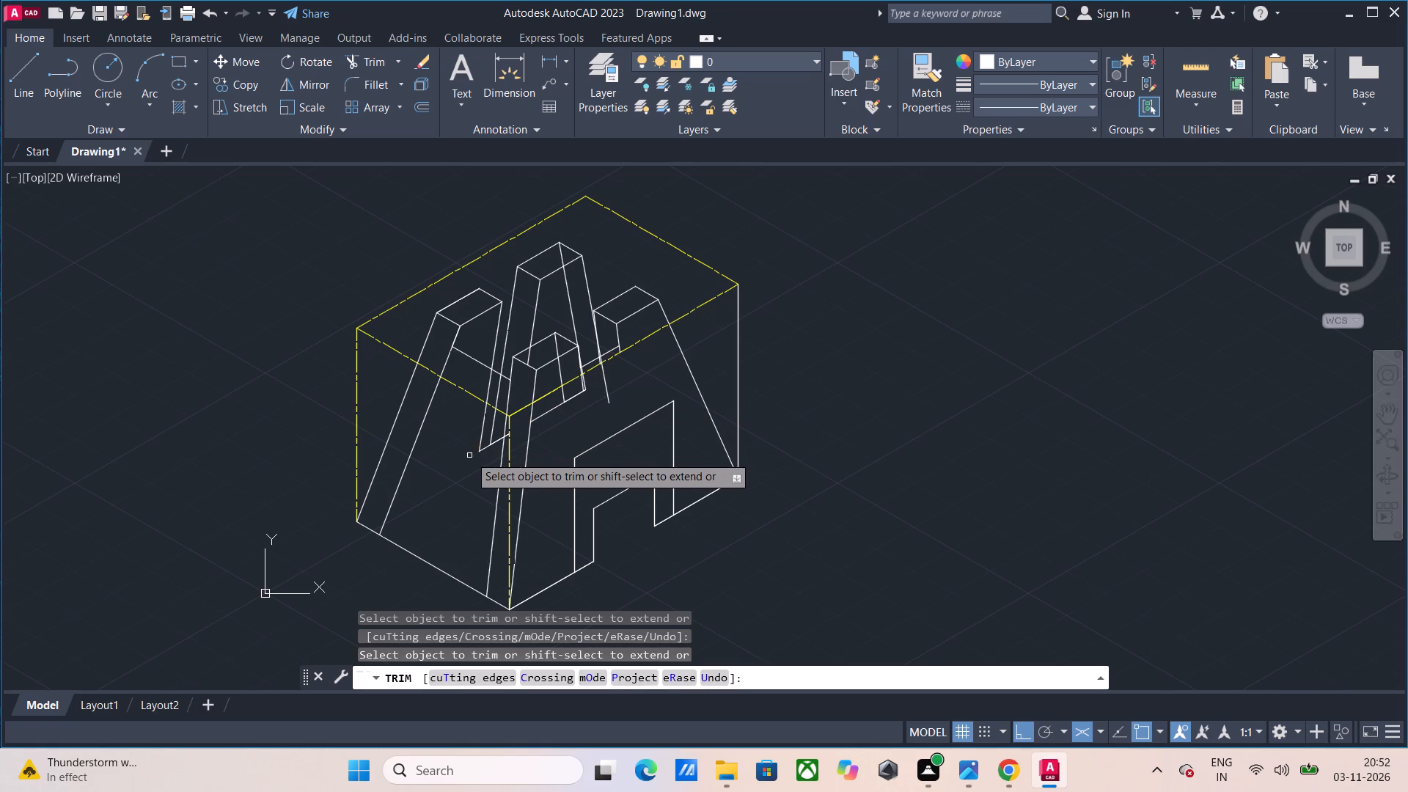
pyautogui.click(485, 449)
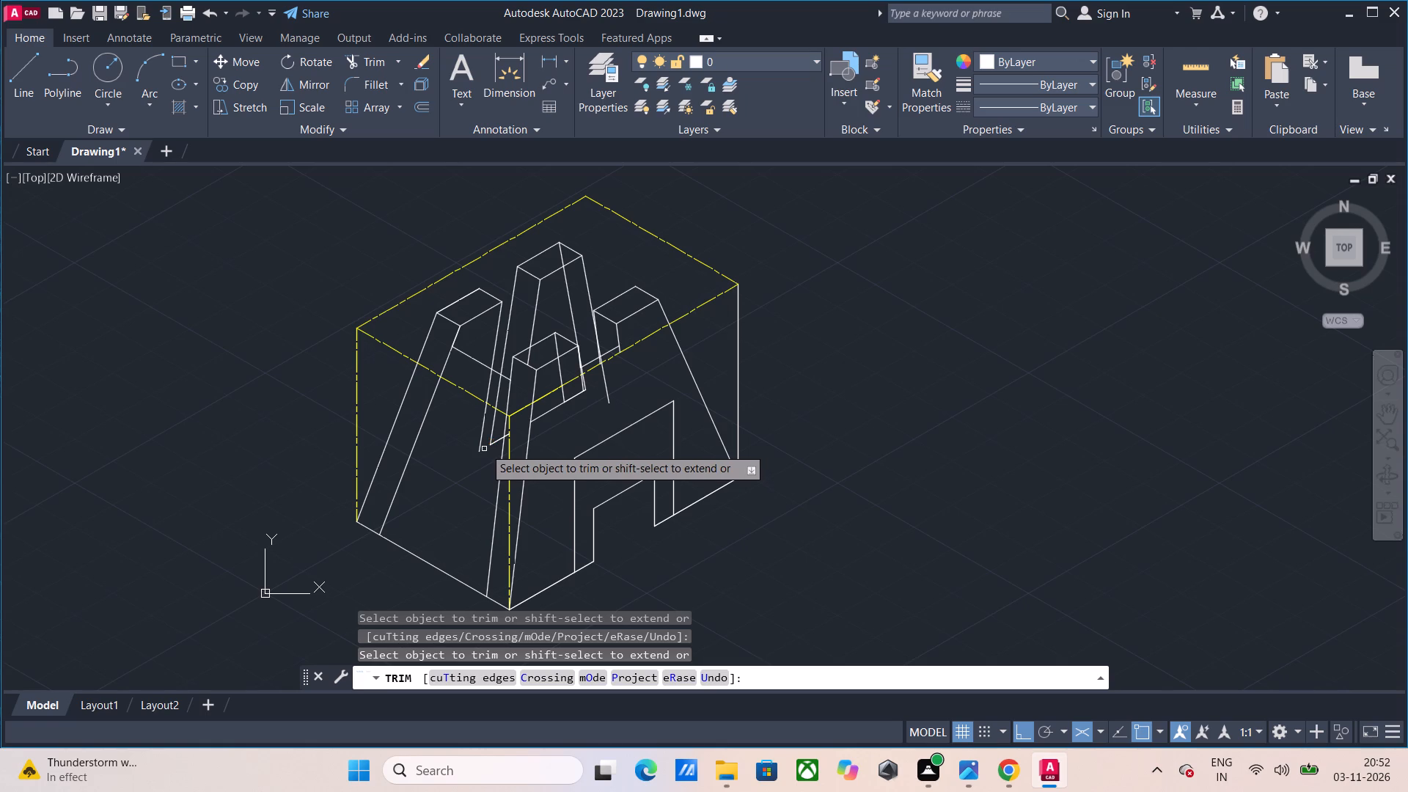
pyautogui.click(494, 444)
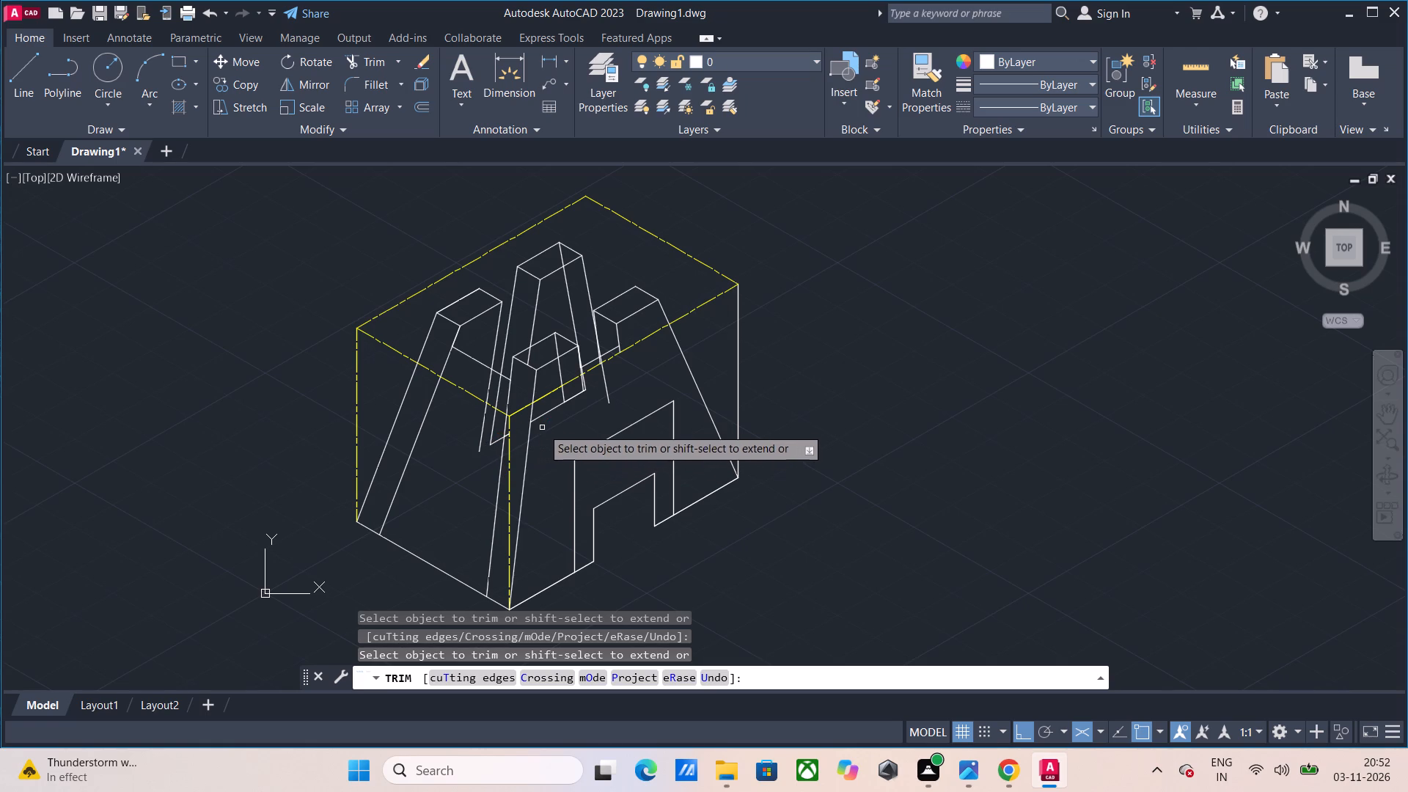
pyautogui.click(543, 412)
pyautogui.click(568, 399)
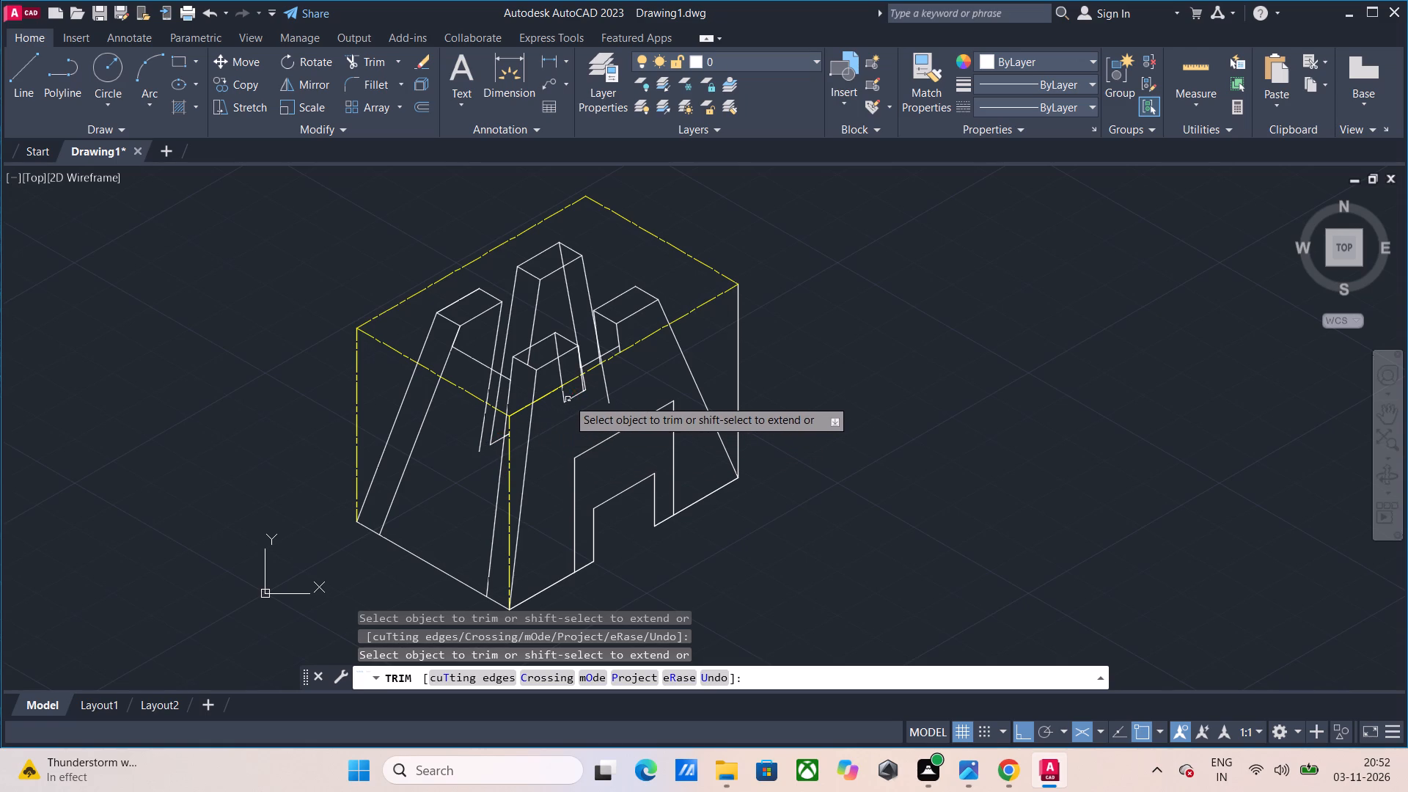
# Trim the short 30° segment outside the front tower and the slanted line hanging from its top rectangle's rear corner.
pyautogui.moveTo(559, 403); pyautogui.dragTo(598, 382)
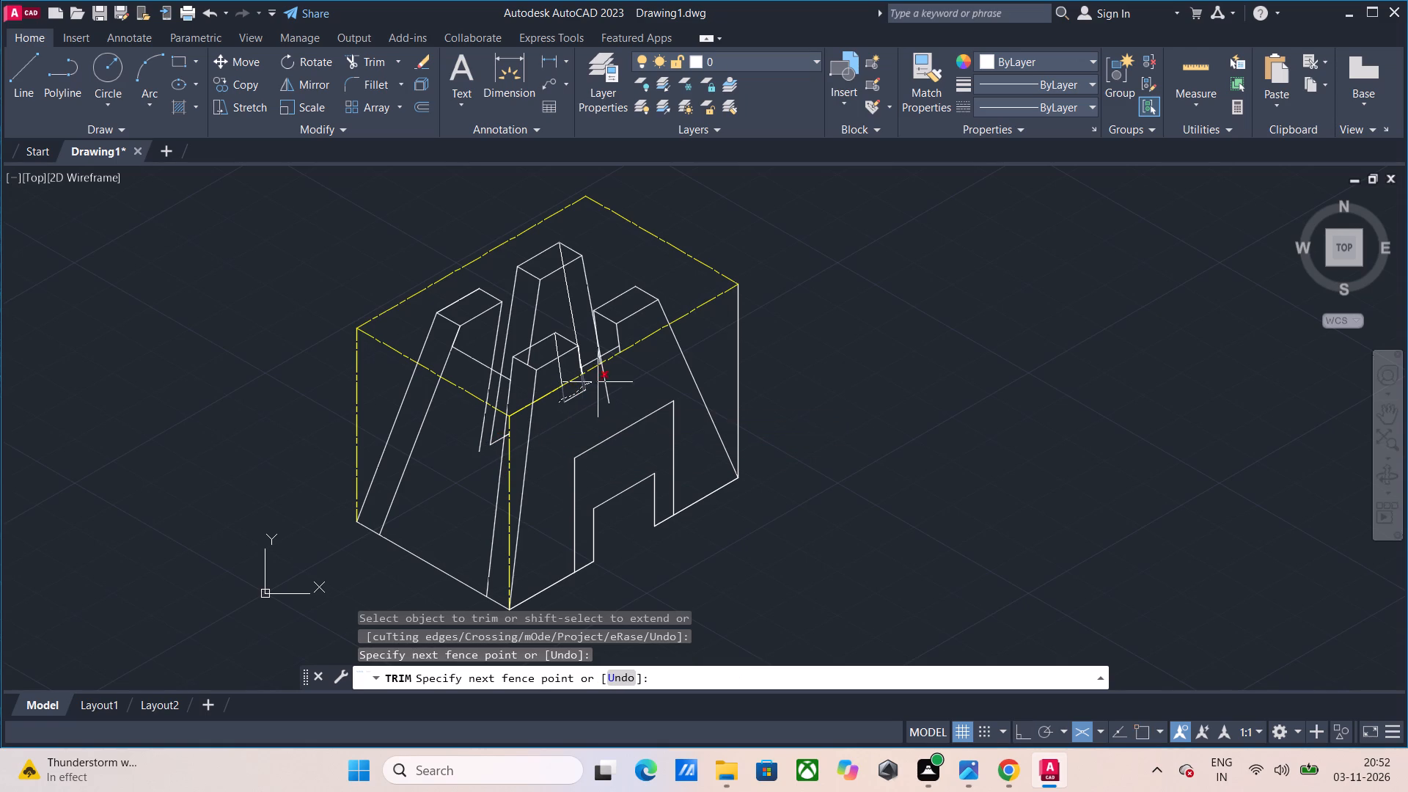
pyautogui.moveTo(598, 382); pyautogui.dragTo(613, 381)
pyautogui.click(578, 399)
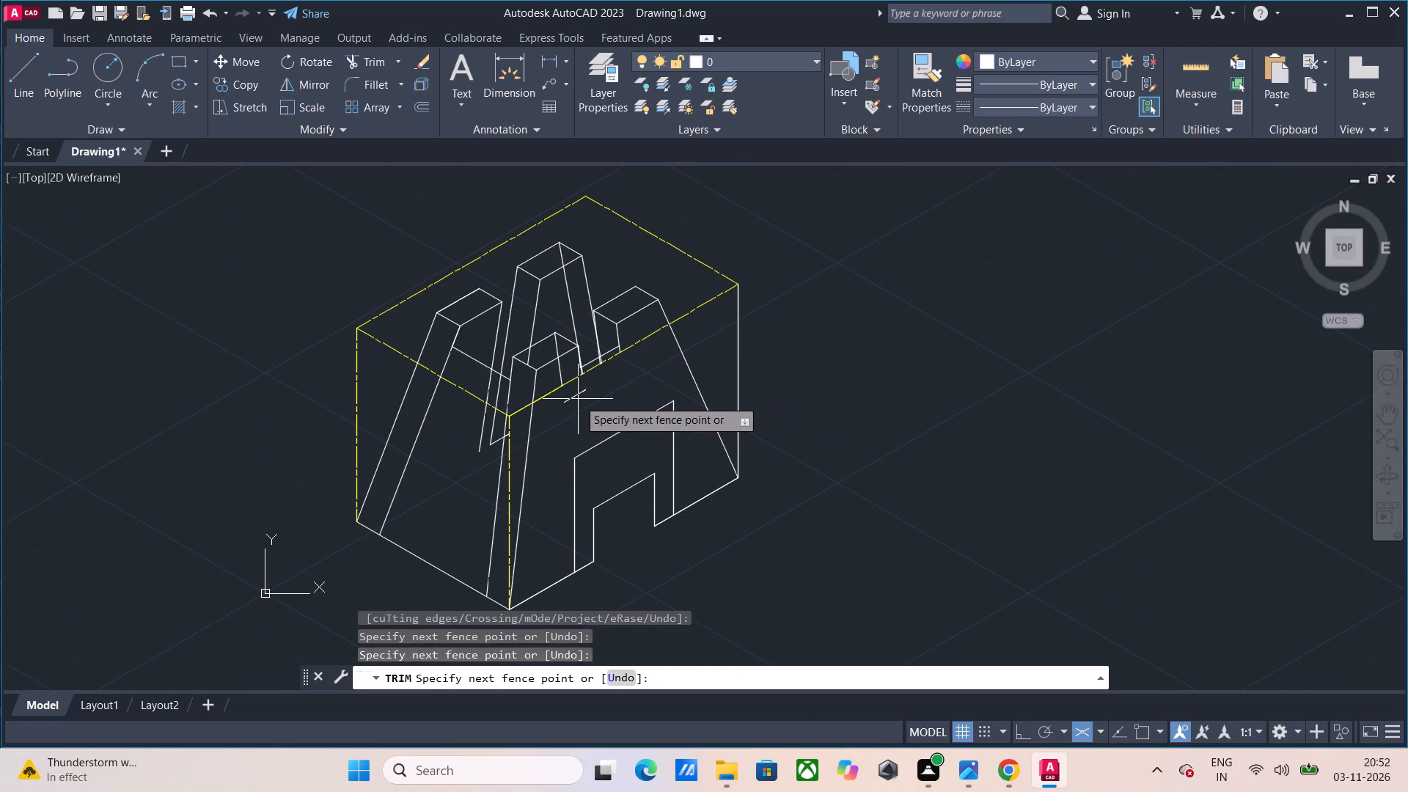
pyautogui.click(573, 395)
pyautogui.click(582, 392)
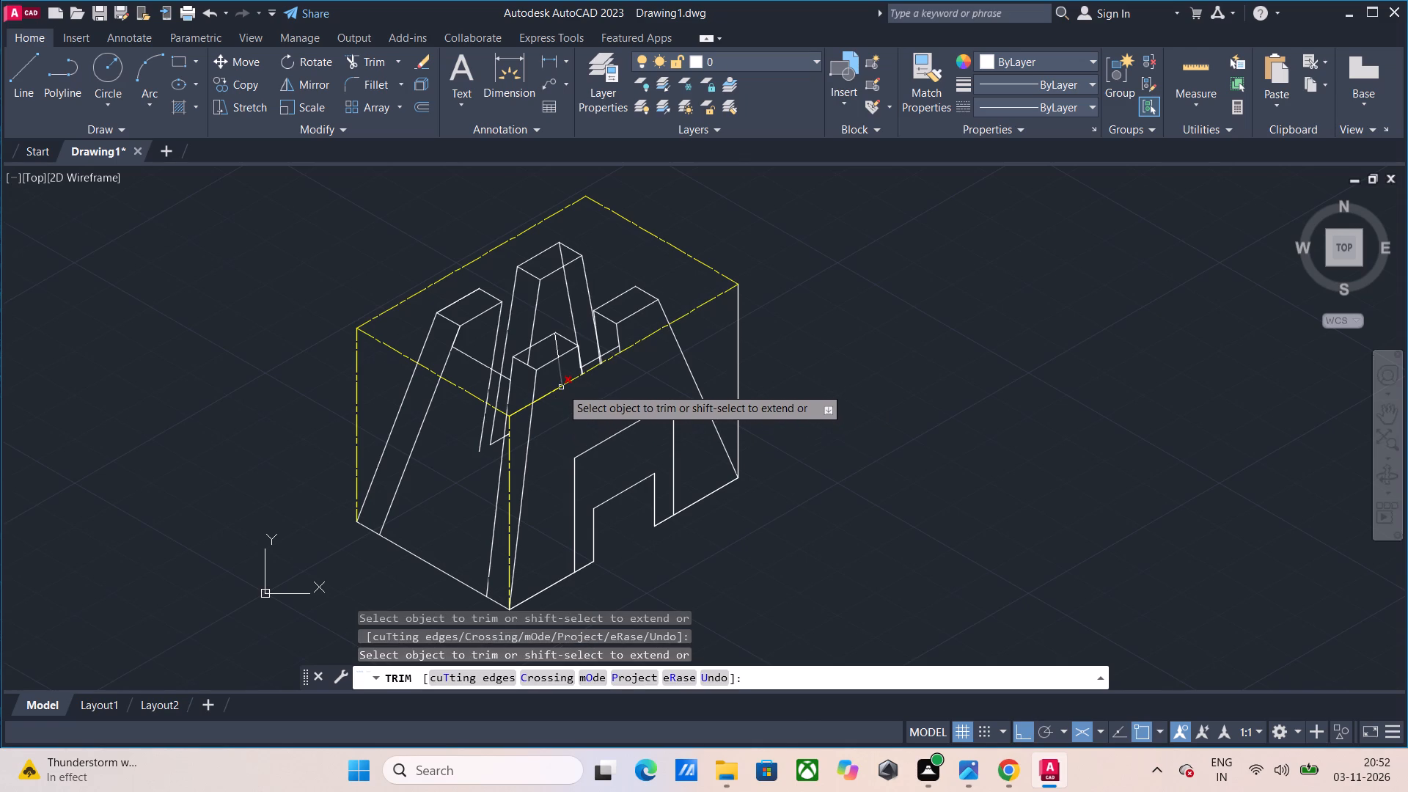
pyautogui.click(560, 384)
pyautogui.click(557, 354)
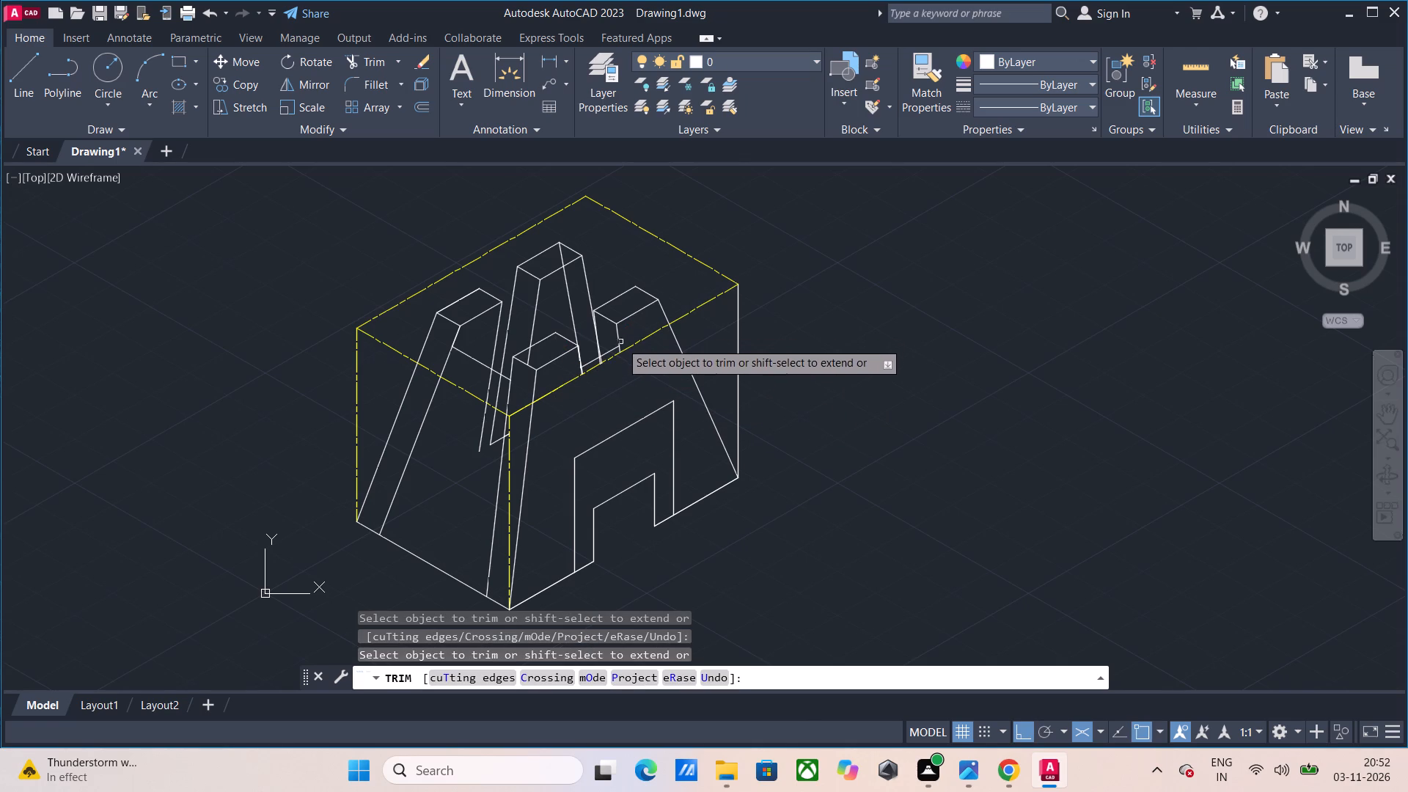
# Trim the slanted line ends below the notch line between the front and right towers, plus the duplicate sliver at the front tower.
pyautogui.scroll(3, 604, 362)
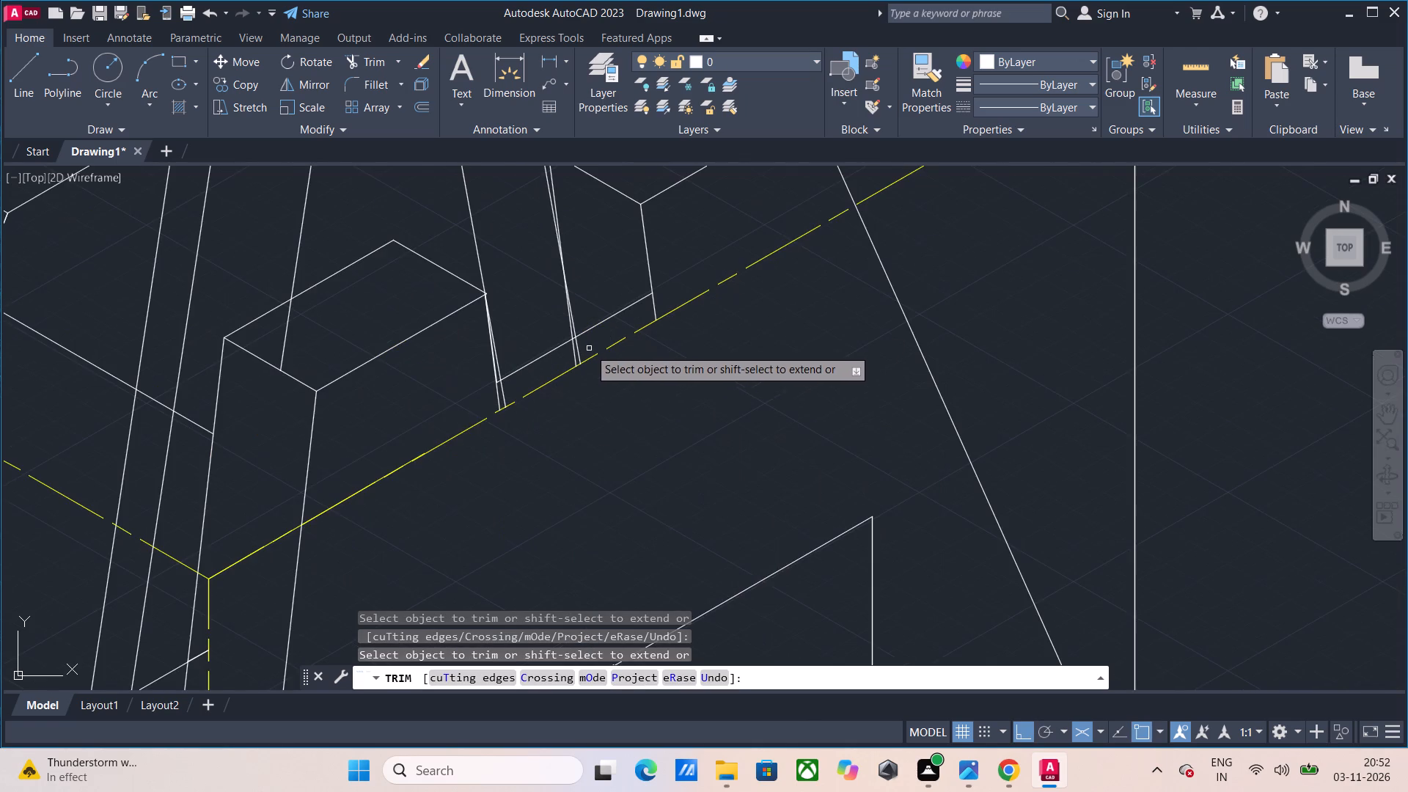
pyautogui.click(576, 349)
pyautogui.click(576, 352)
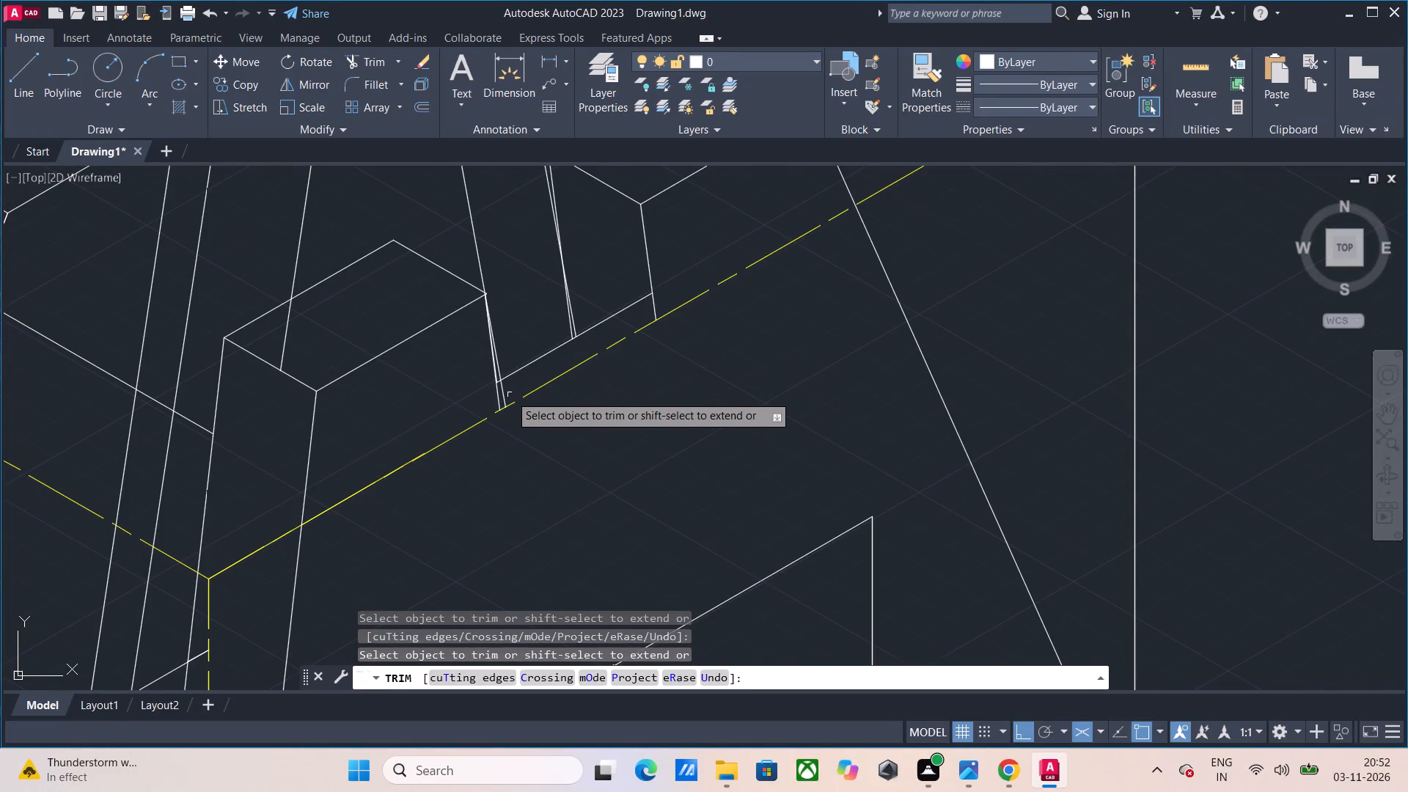
pyautogui.click(505, 395)
pyautogui.click(496, 399)
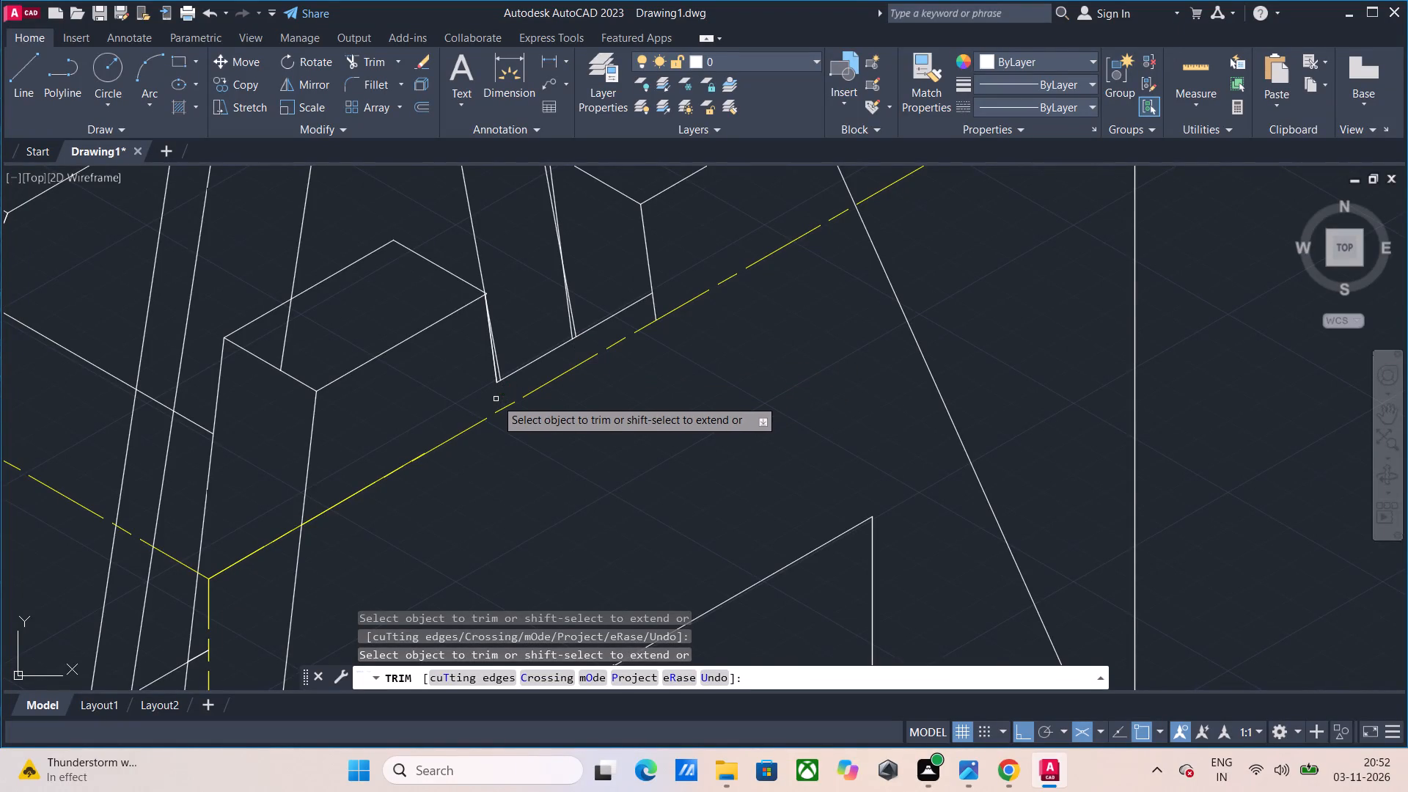
pyautogui.click(499, 373)
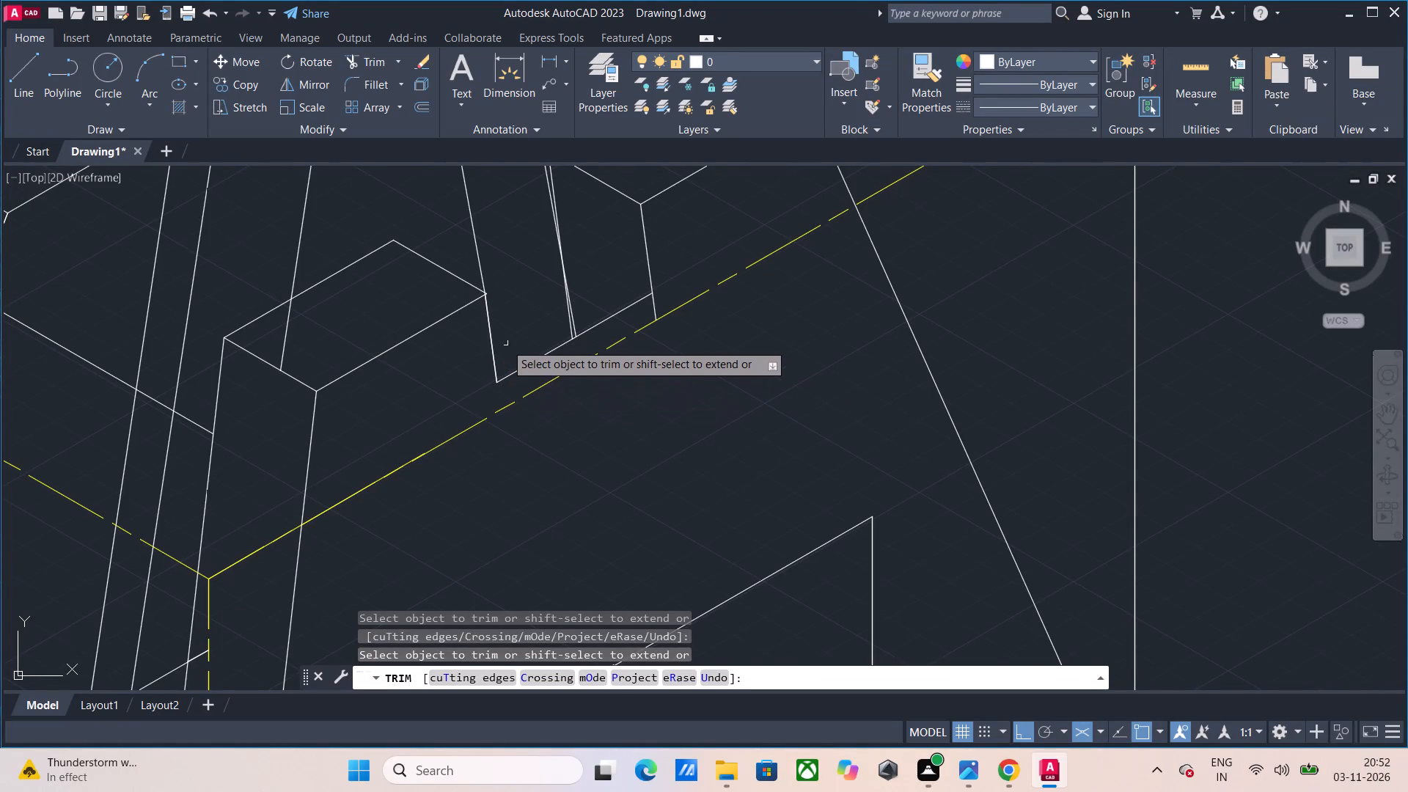
pyautogui.scroll(-1, 575, 345)
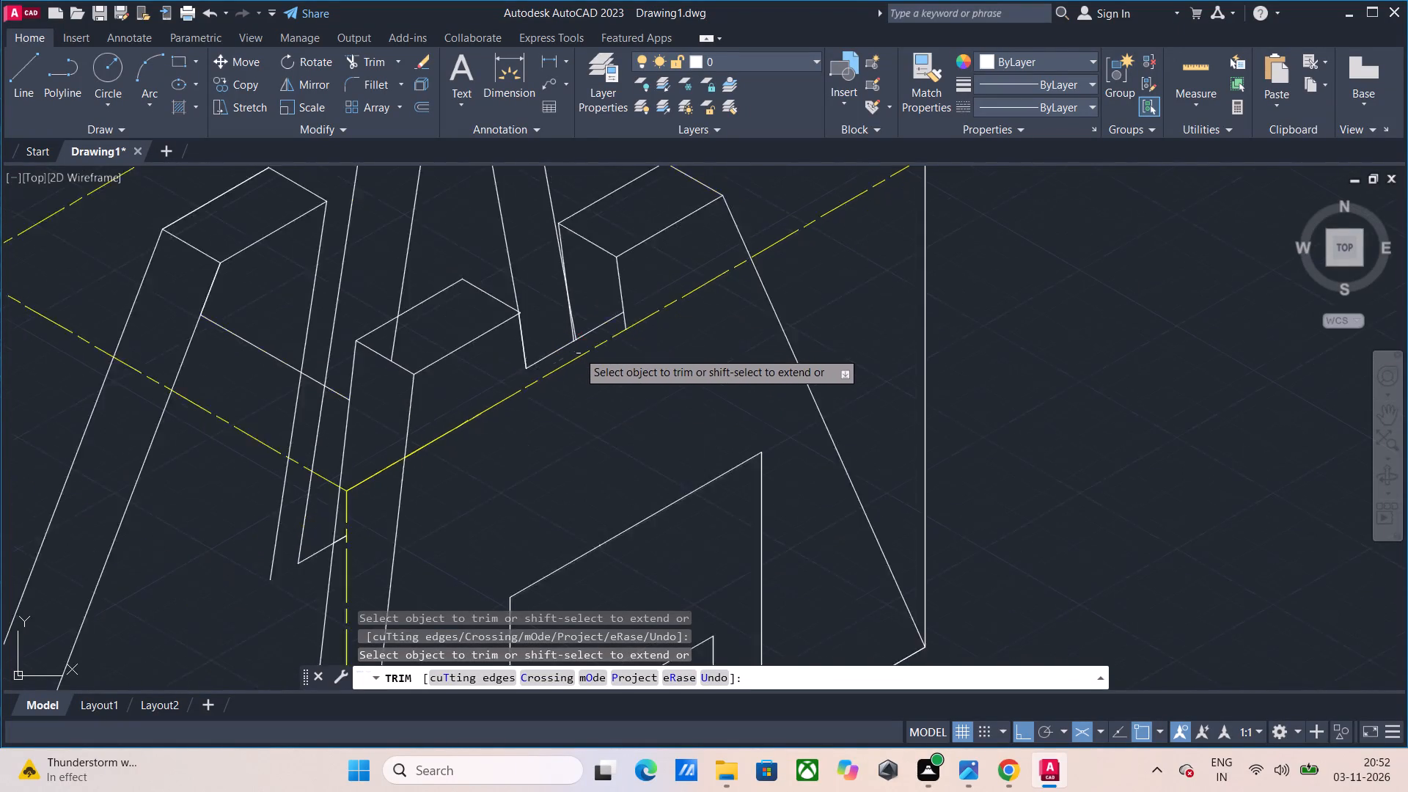
pyautogui.scroll(-1, 578, 352)
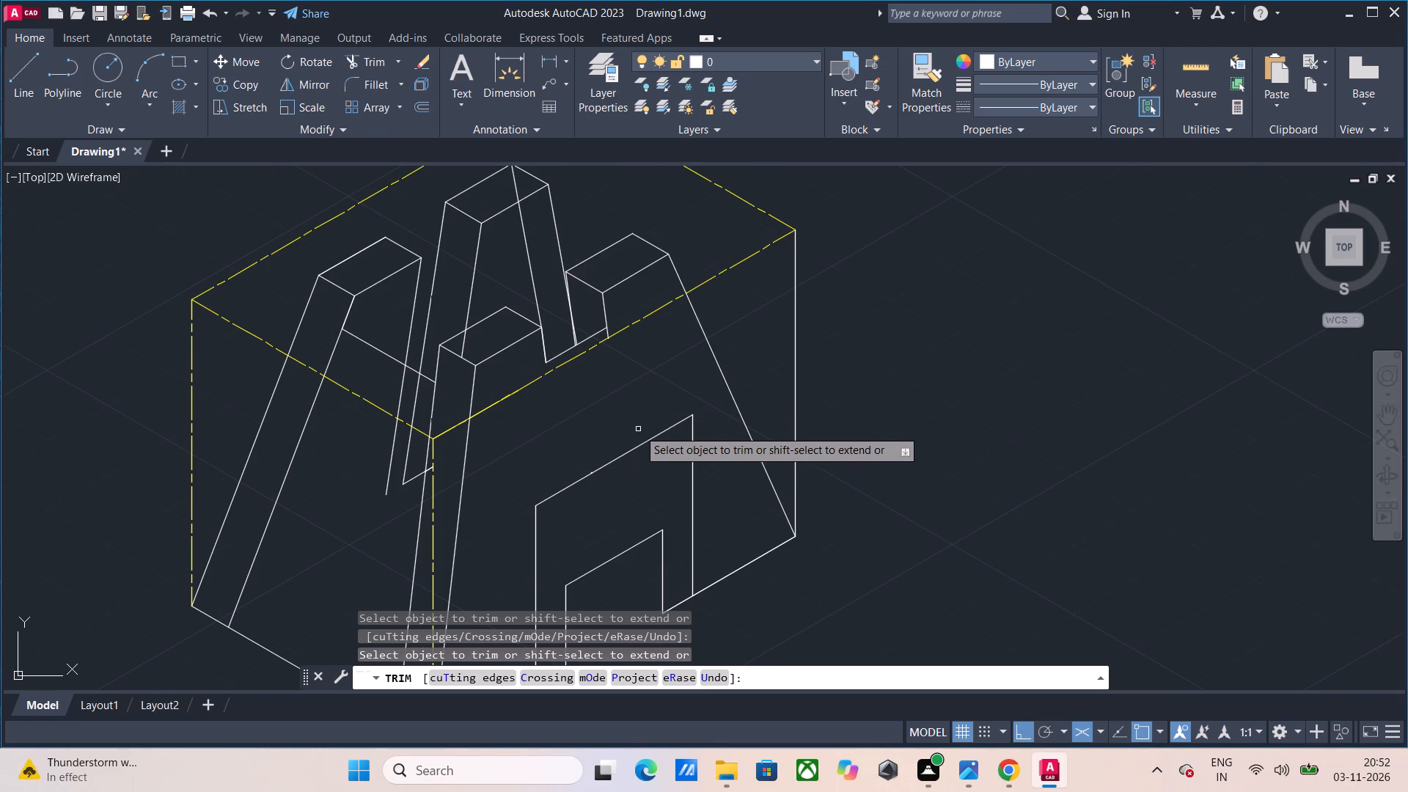
pyautogui.click(607, 337)
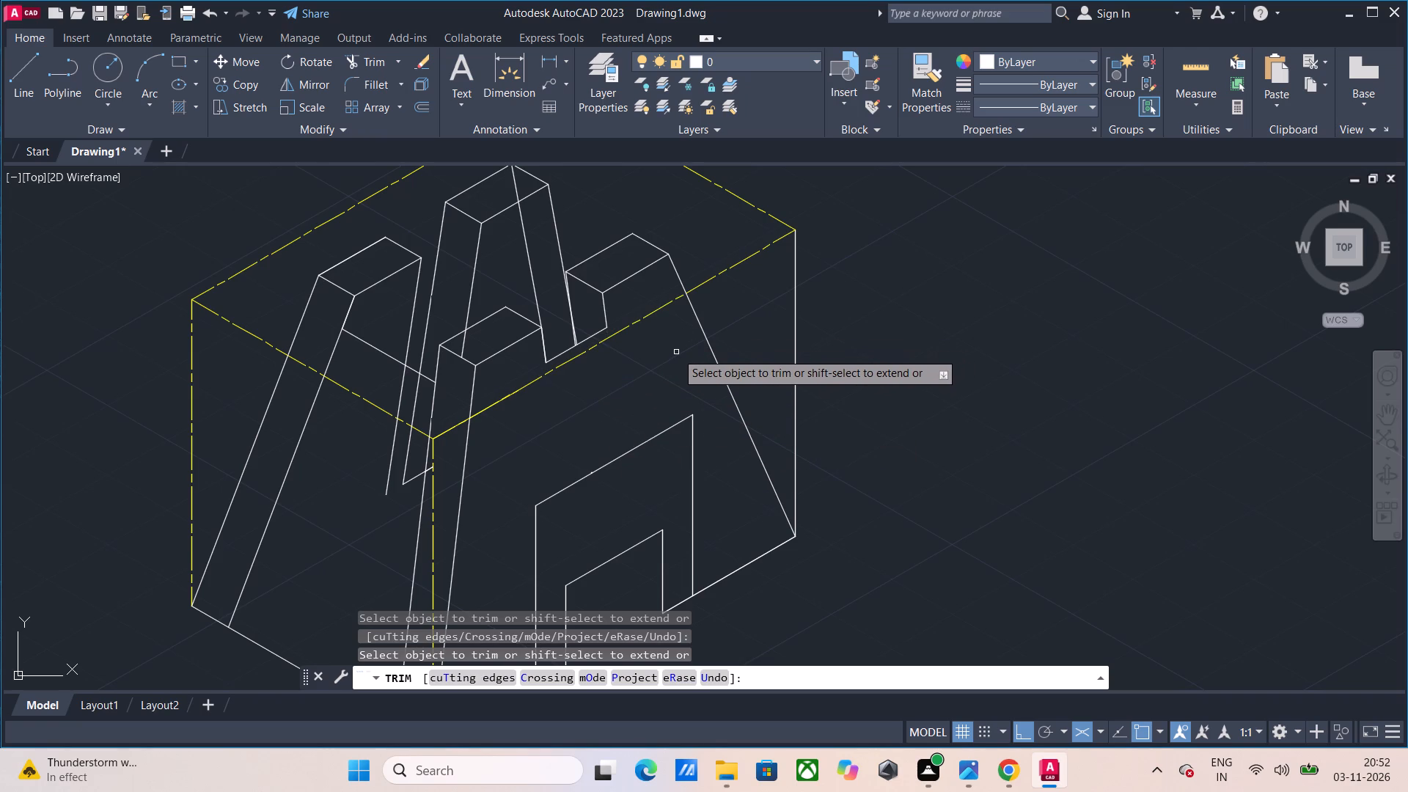
# Draw a line 25 down the slanted edge from the rear rectangle's left corner, continuing it along 210° past the left tower.
pyautogui.click(31, 71)
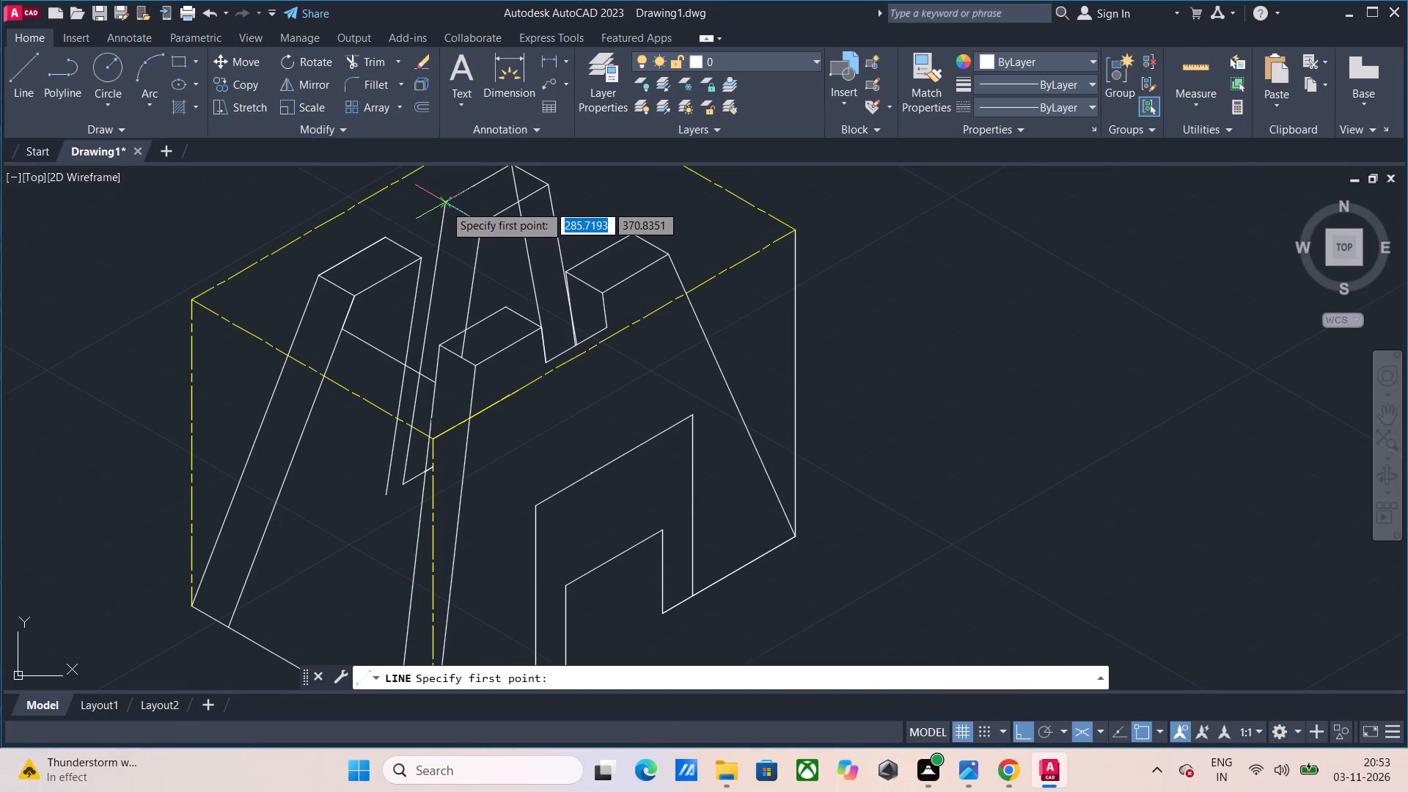
pyautogui.click(444, 205)
pyautogui.press('F8')
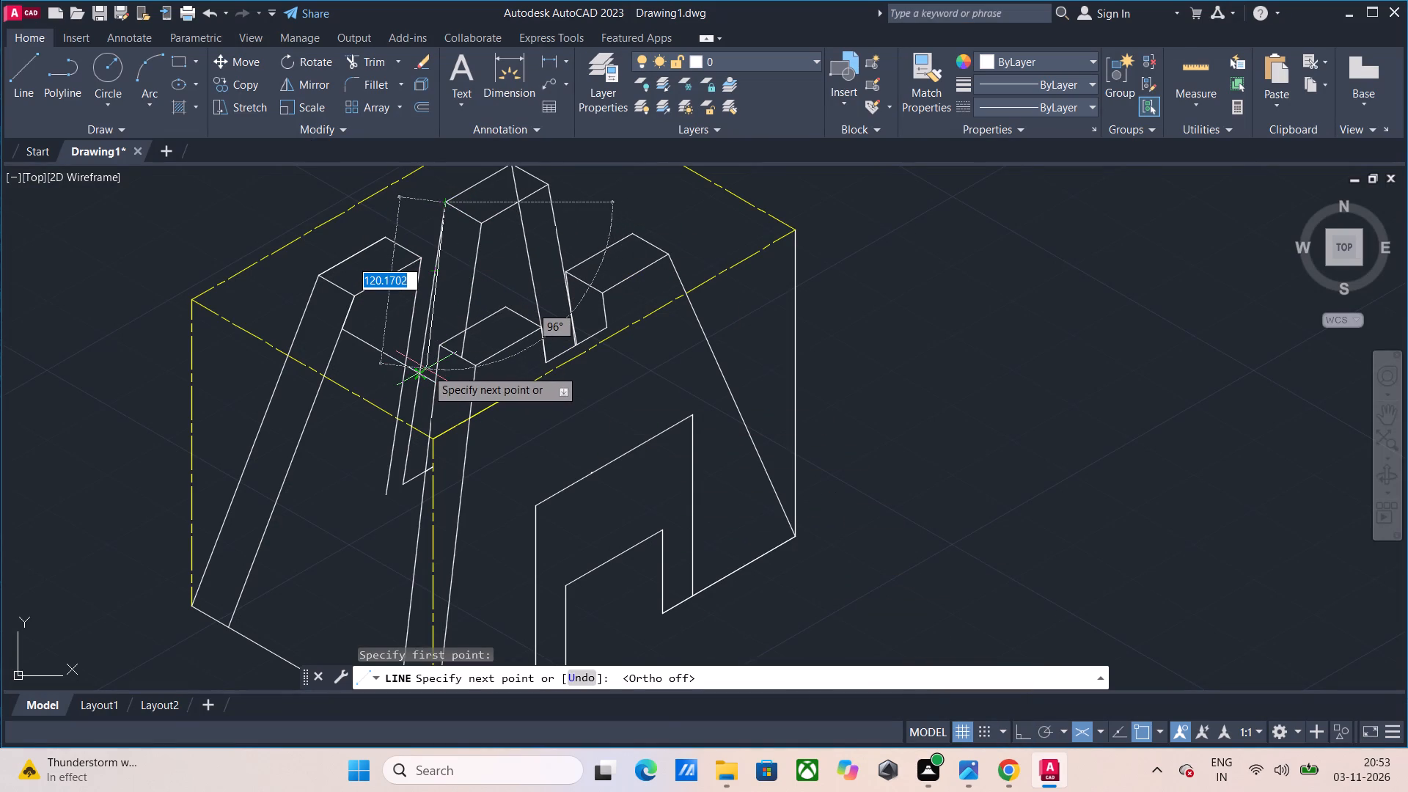
pyautogui.write('25')
pyautogui.press('Return')
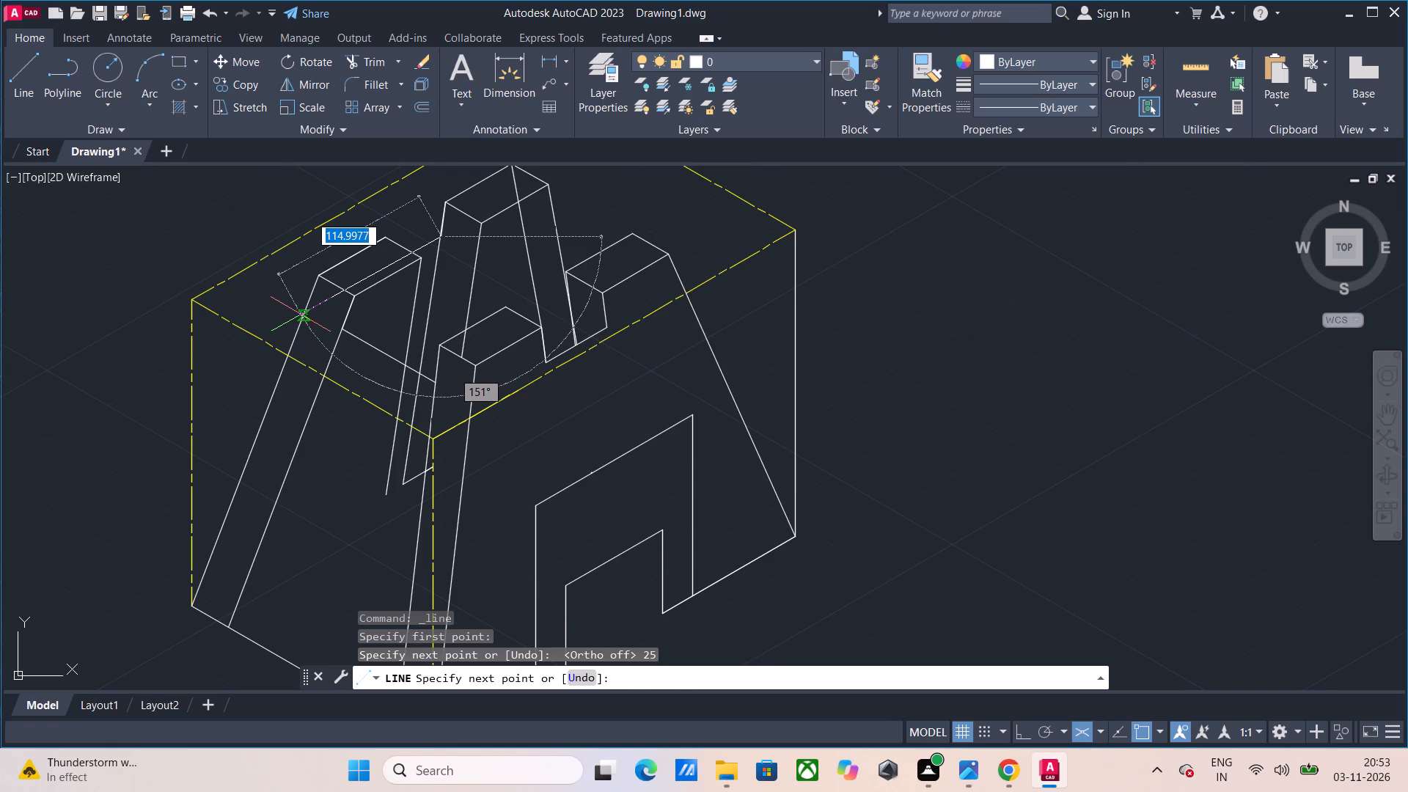
pyautogui.press('F8')
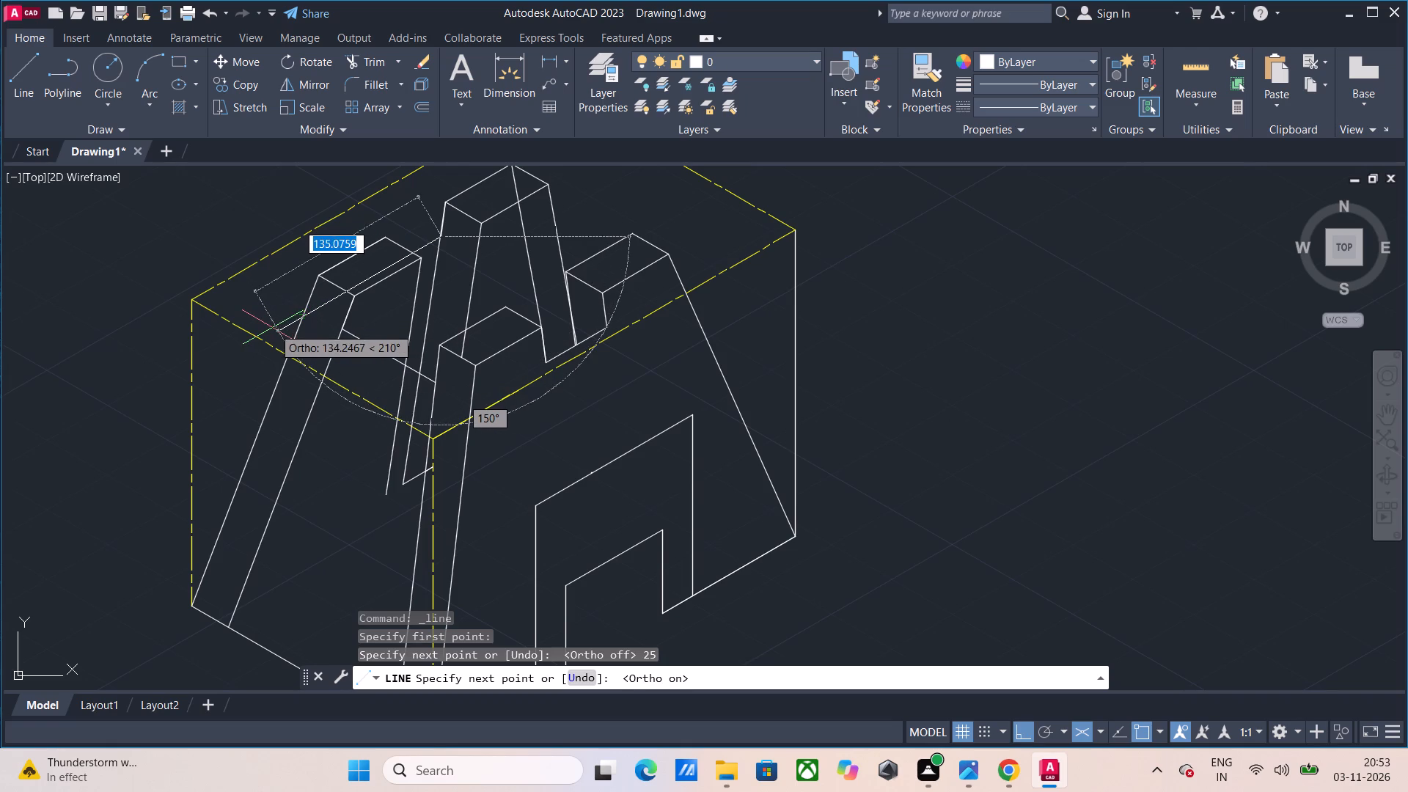
pyautogui.click(271, 329)
pyautogui.press('Escape')
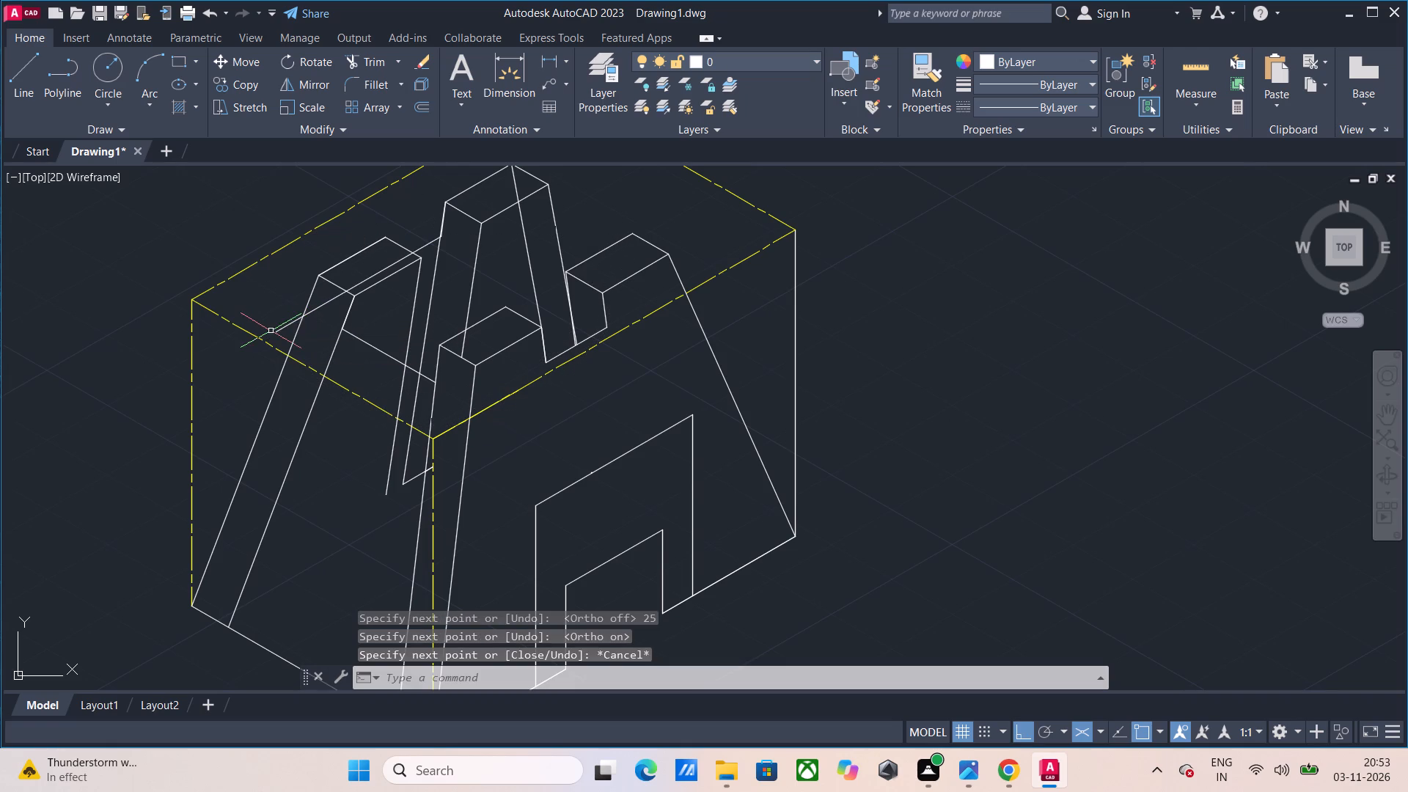
# Trim the 210° line where it crosses the left tower's top and extends beyond it.
pyautogui.click(353, 62)
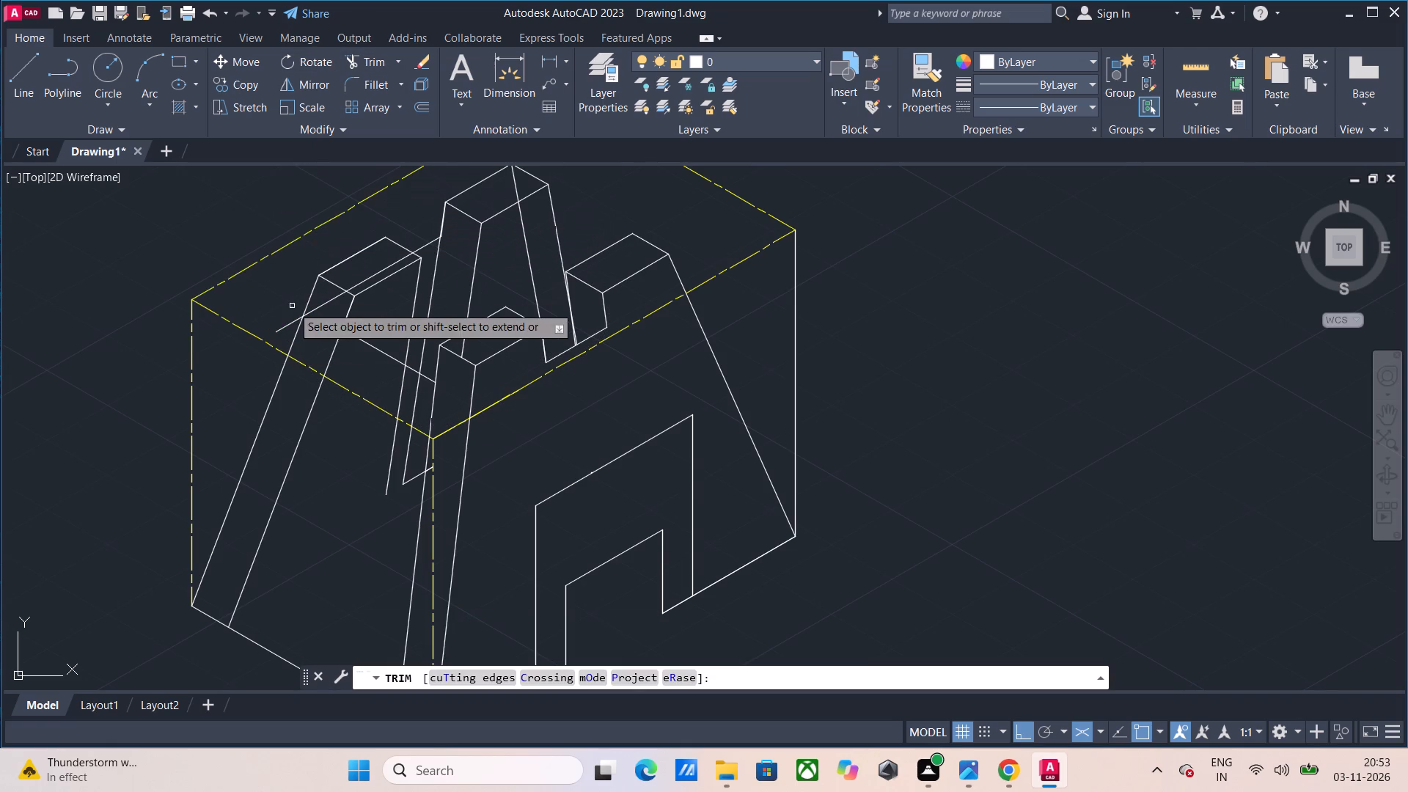
pyautogui.click(289, 325)
pyautogui.click(323, 303)
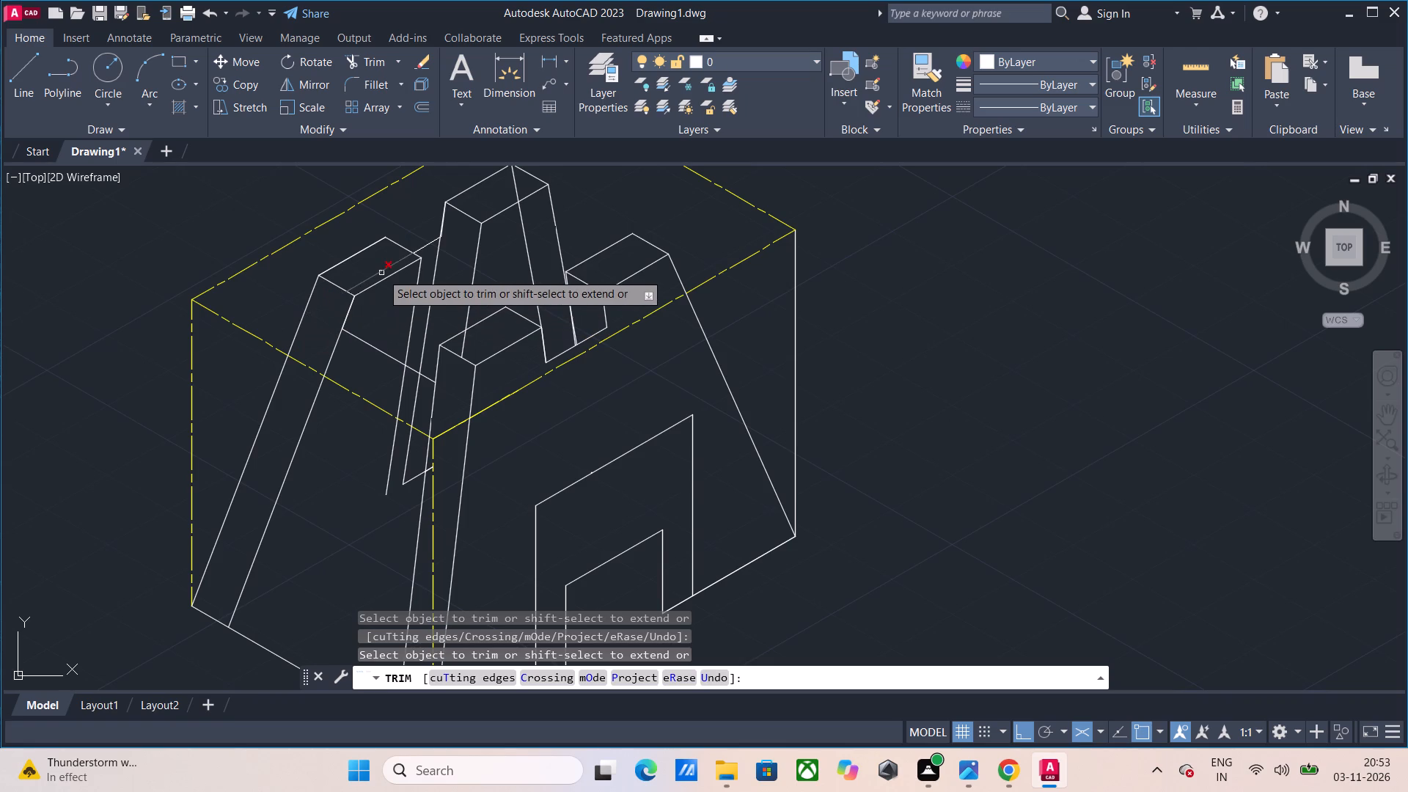
pyautogui.click(392, 265)
pyautogui.press('Escape')
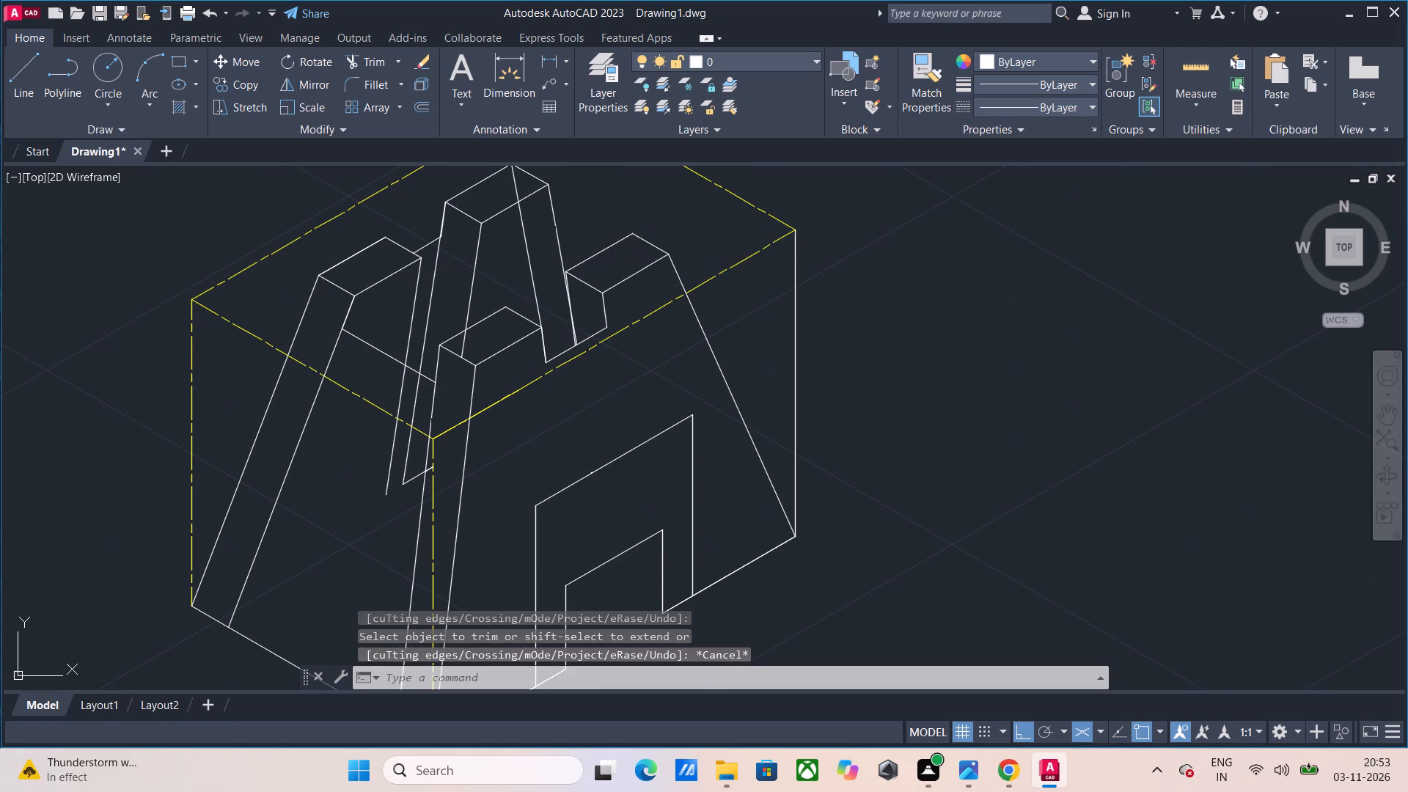
# Draw a line 25 down the slanted edge from the rear rectangle's right corner, continuing it along 330° past the right tower.
pyautogui.click(356, 65)
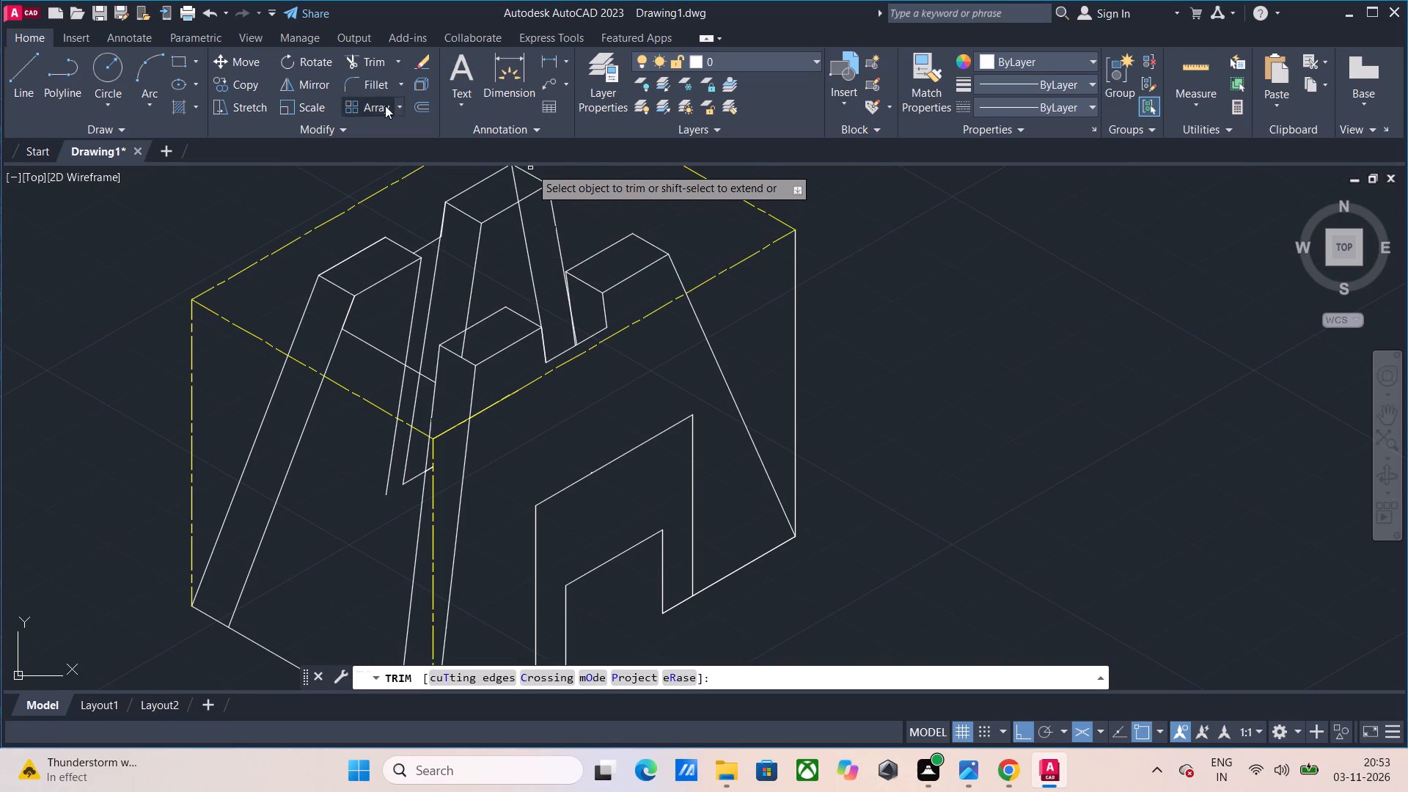
pyautogui.click(29, 76)
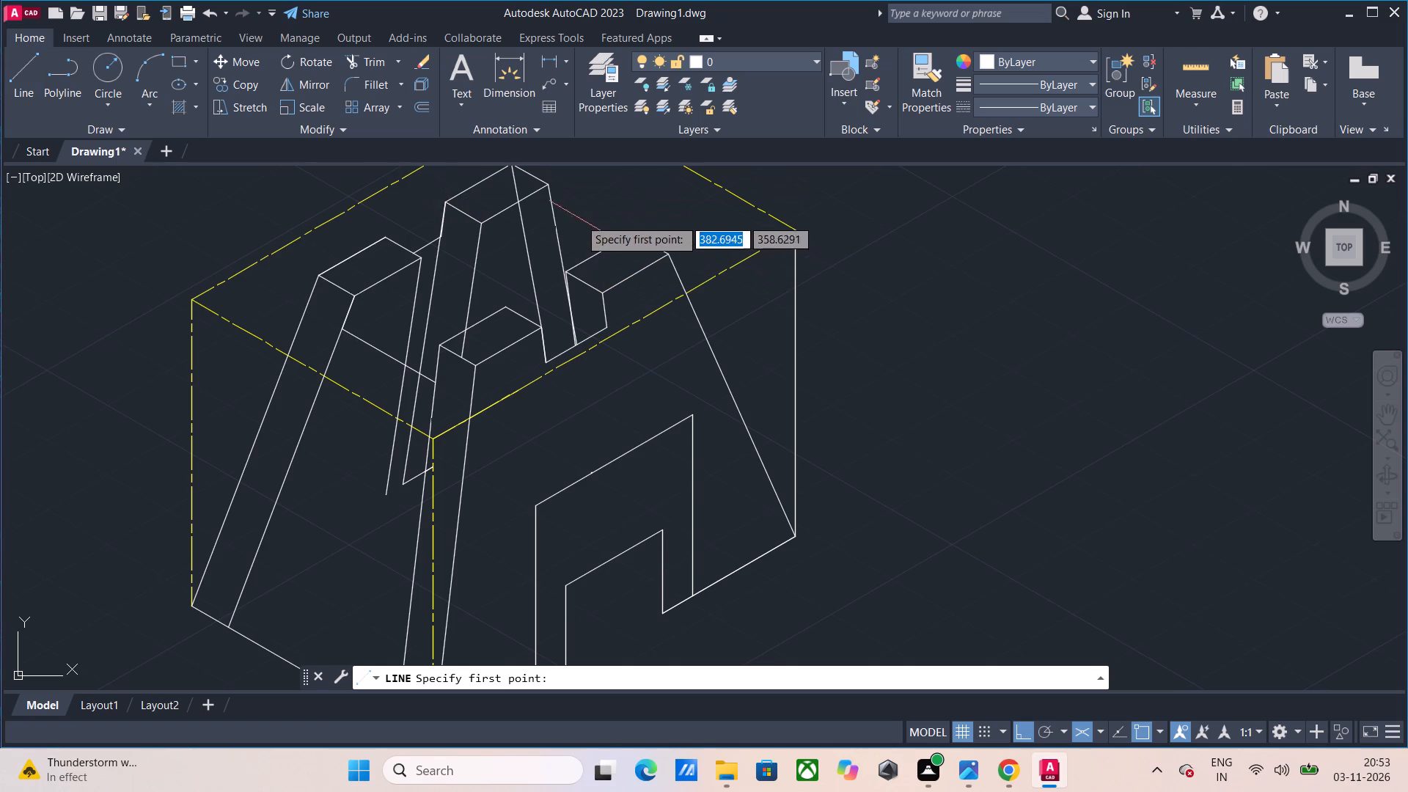
pyautogui.click(548, 183)
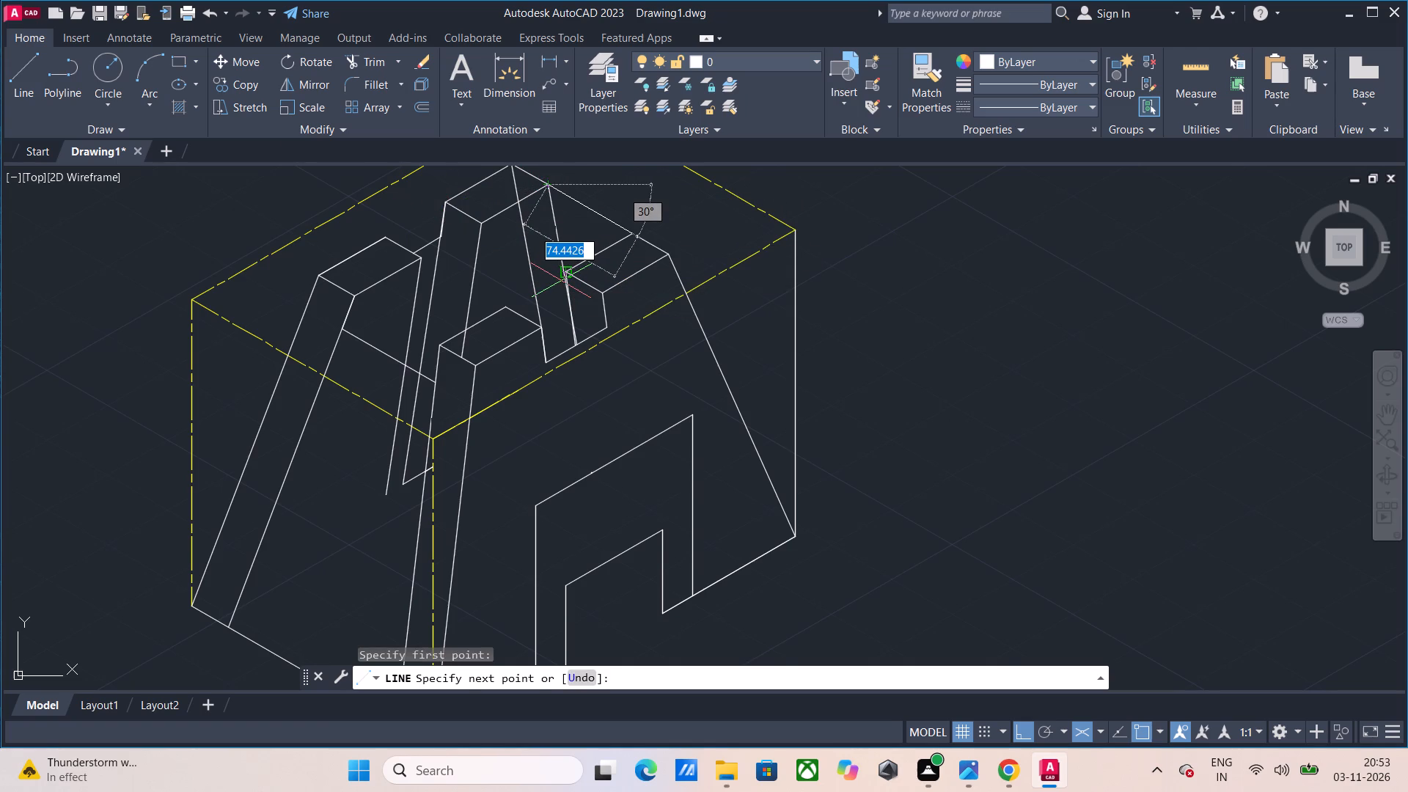
pyautogui.press('F8')
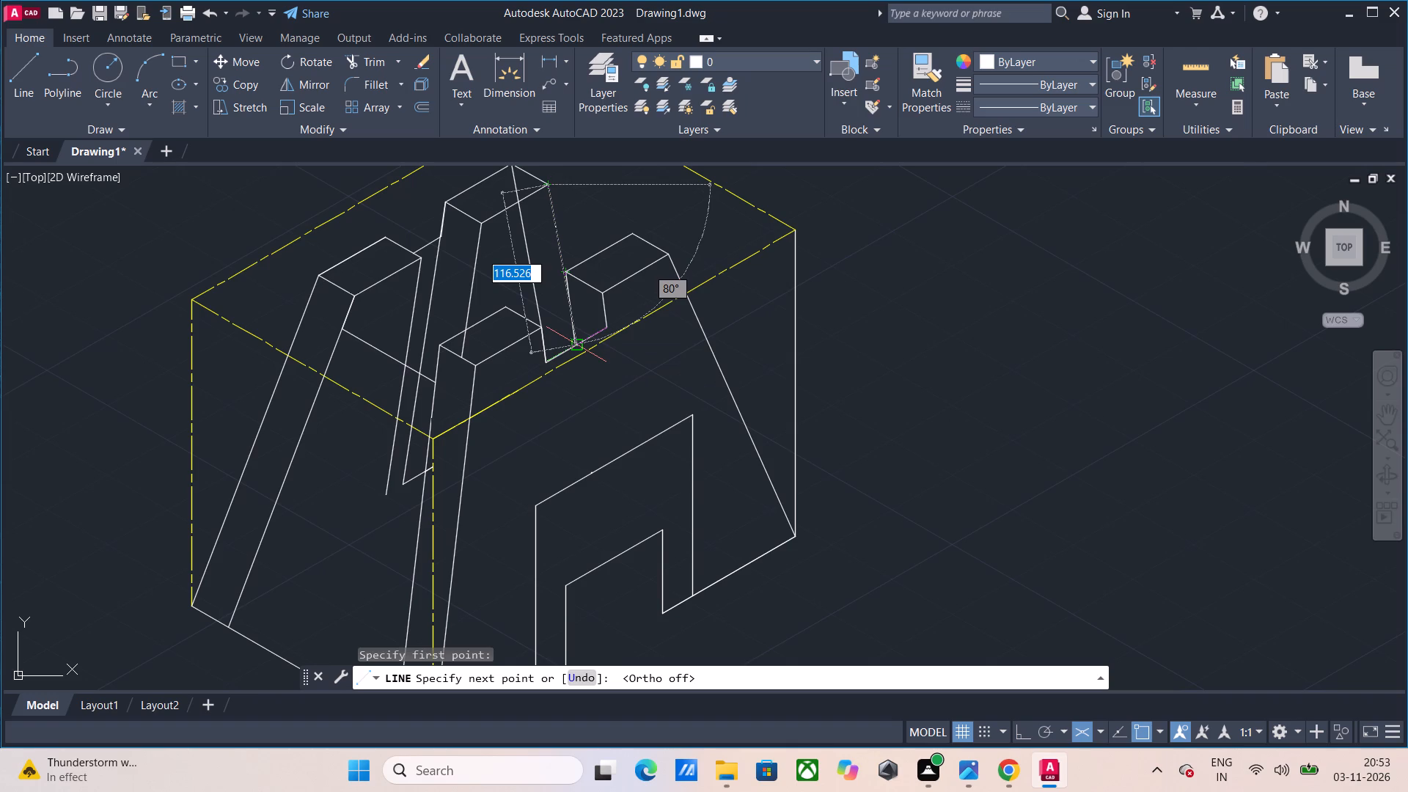
pyautogui.write('25')
pyautogui.press('Return')
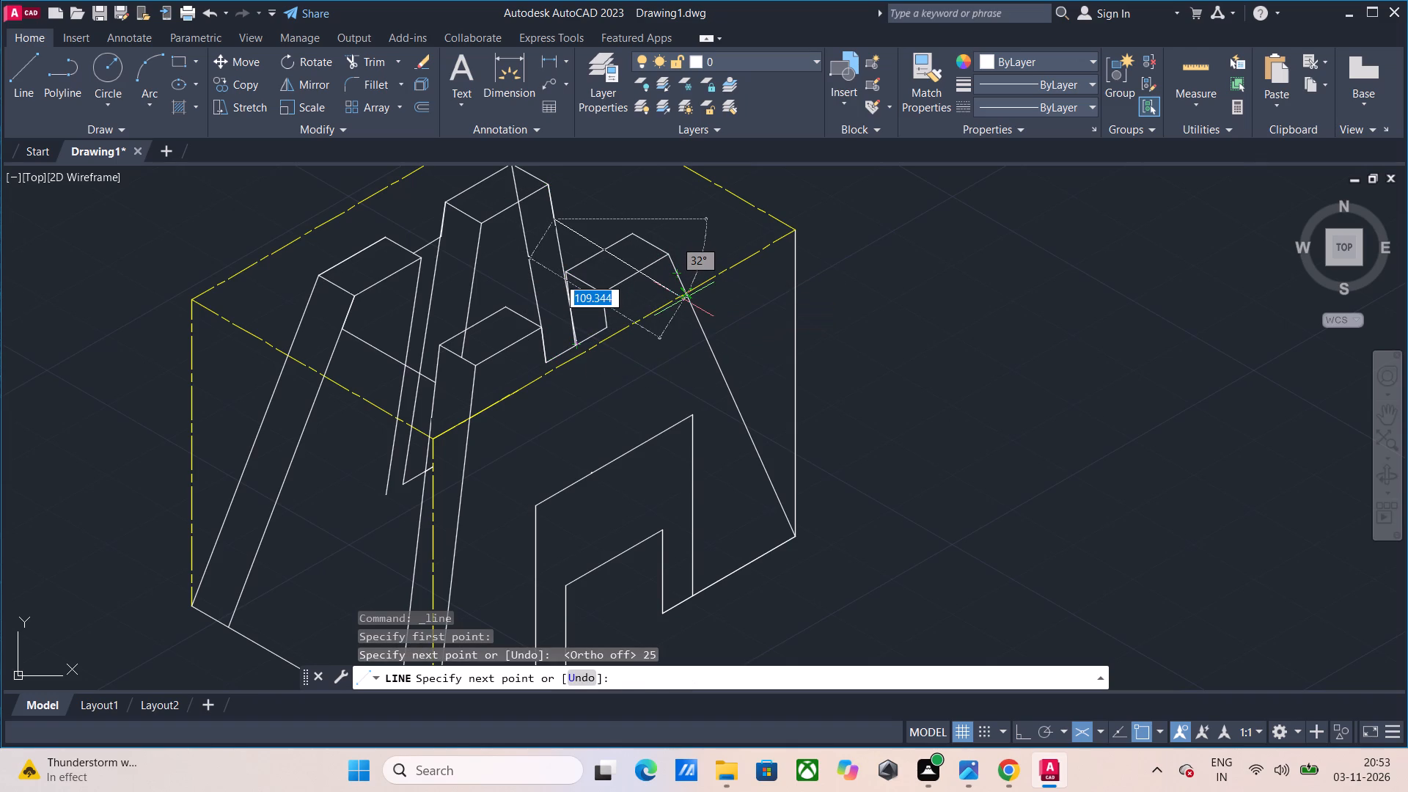
pyautogui.press('F8')
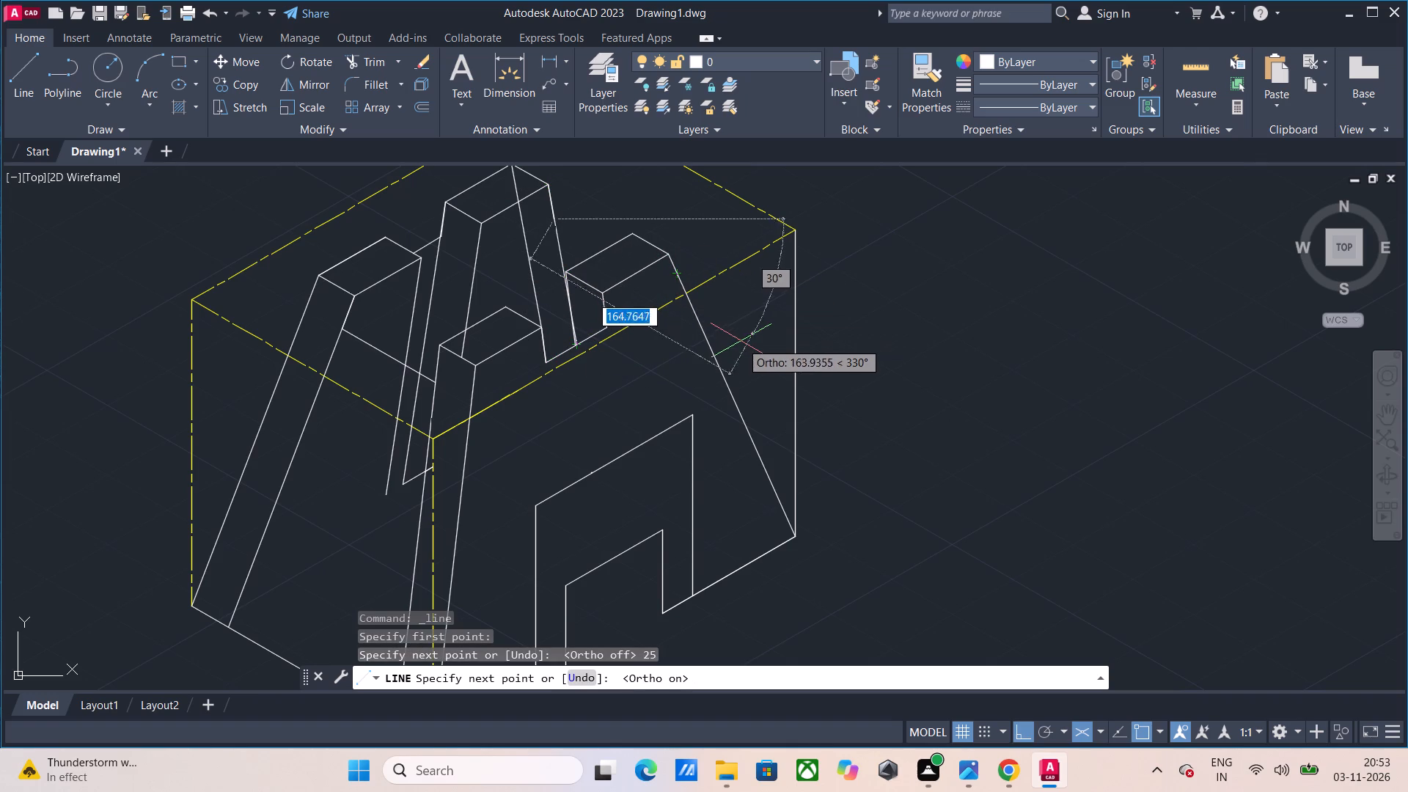
pyautogui.click(748, 345)
pyautogui.press('Escape')
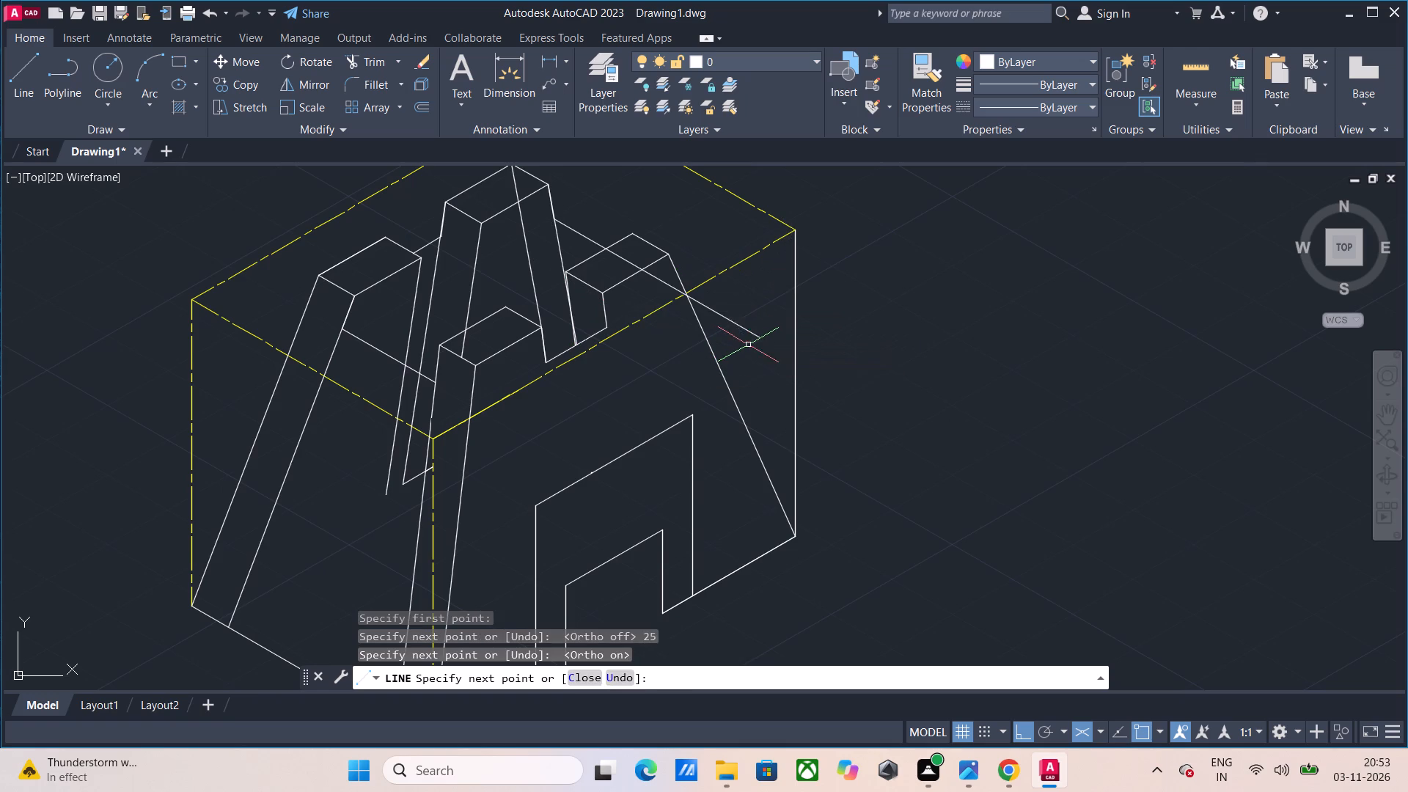
# Trim the 330° line where it crosses the right tower's top and extends beyond its slanted edge.
pyautogui.click(370, 59)
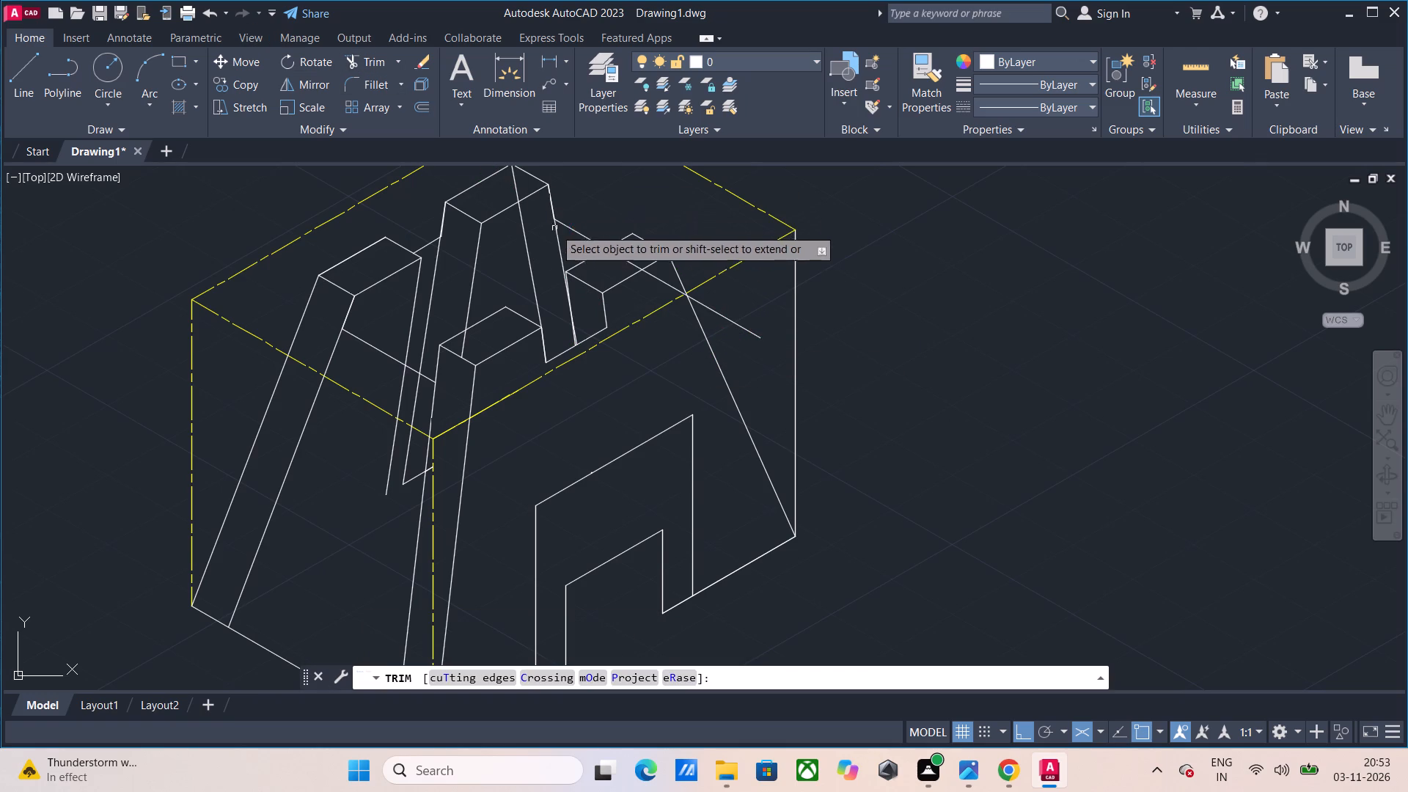
pyautogui.click(622, 257)
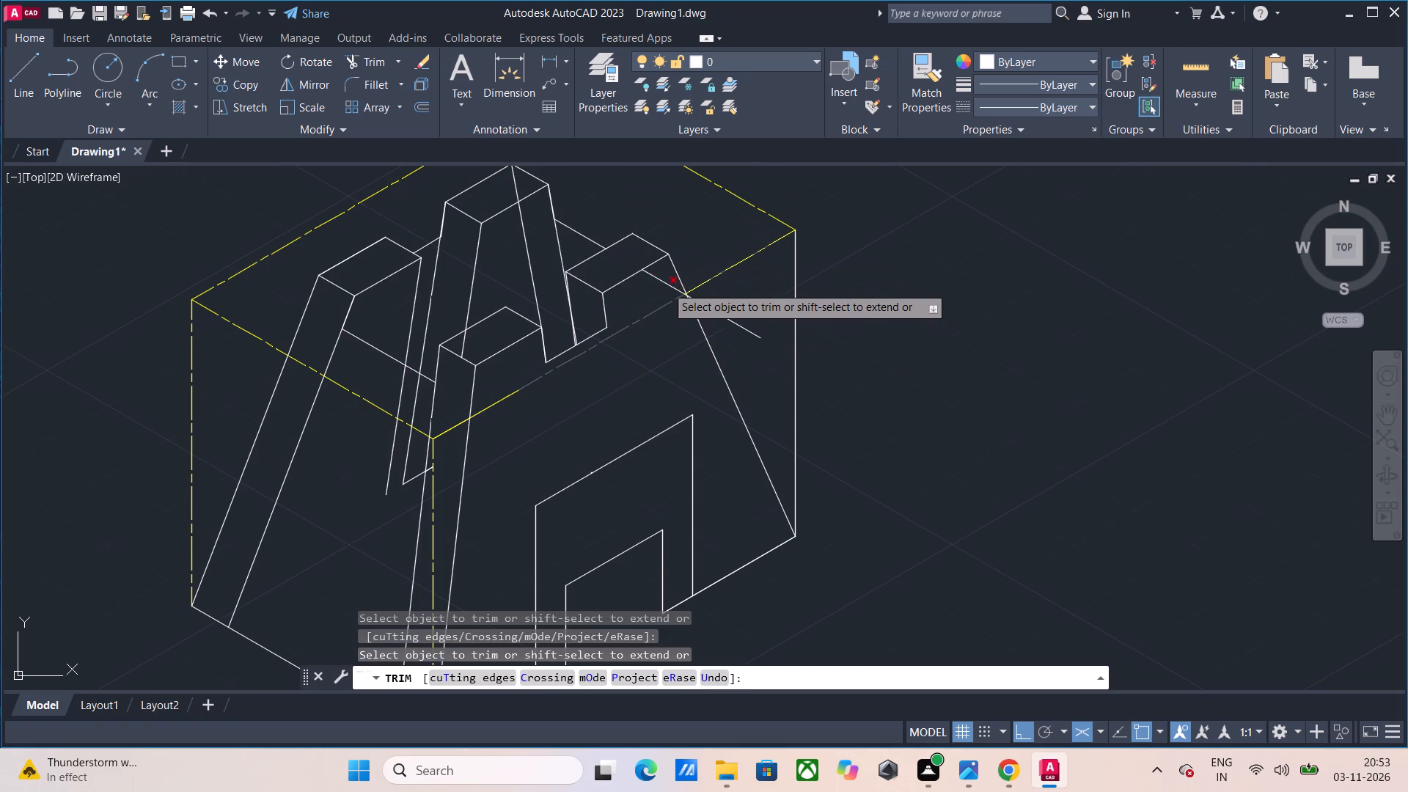
pyautogui.click(663, 282)
pyautogui.click(724, 316)
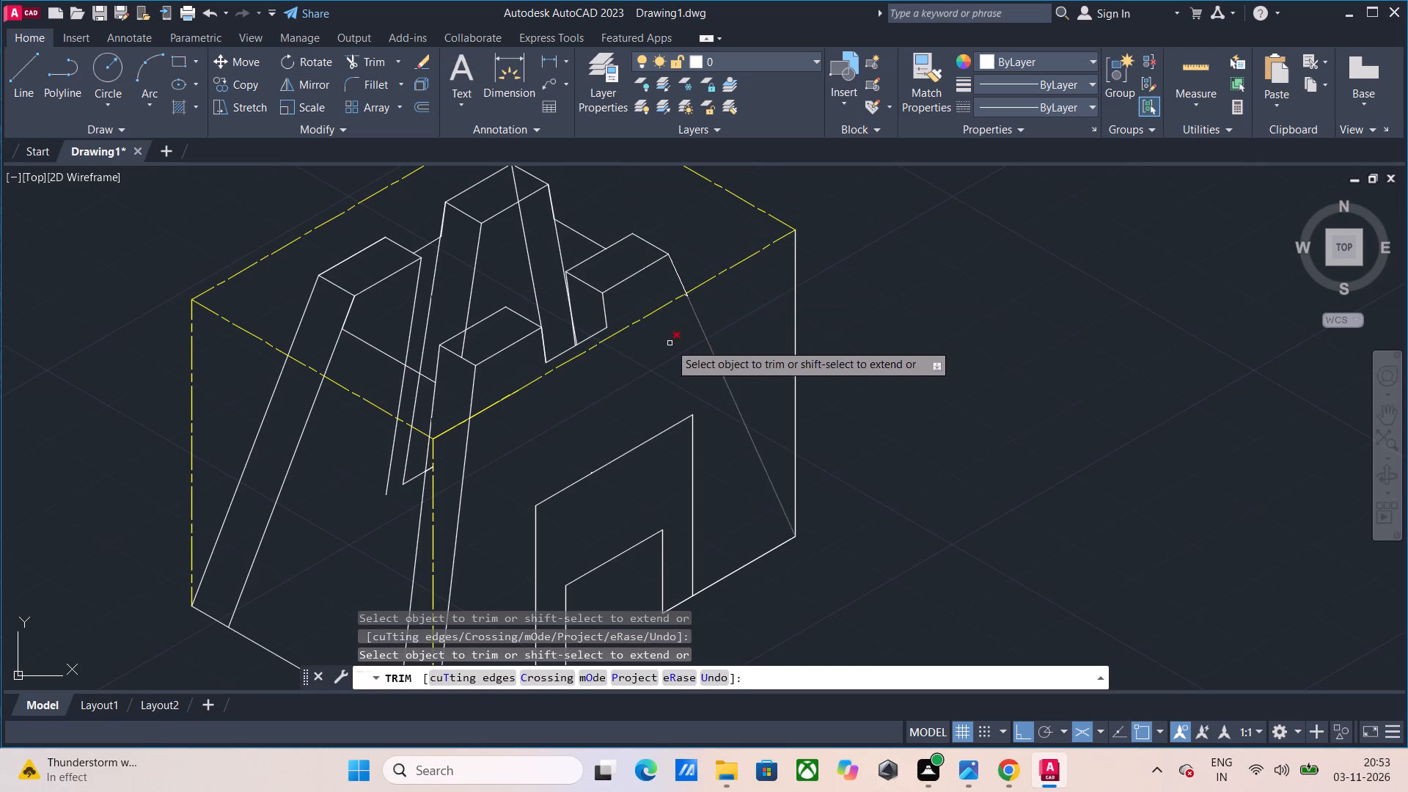
# Trim the slanted lines below the notch line between the left and front towers, plus the short 30° segment beside the front tower.
pyautogui.click(403, 477)
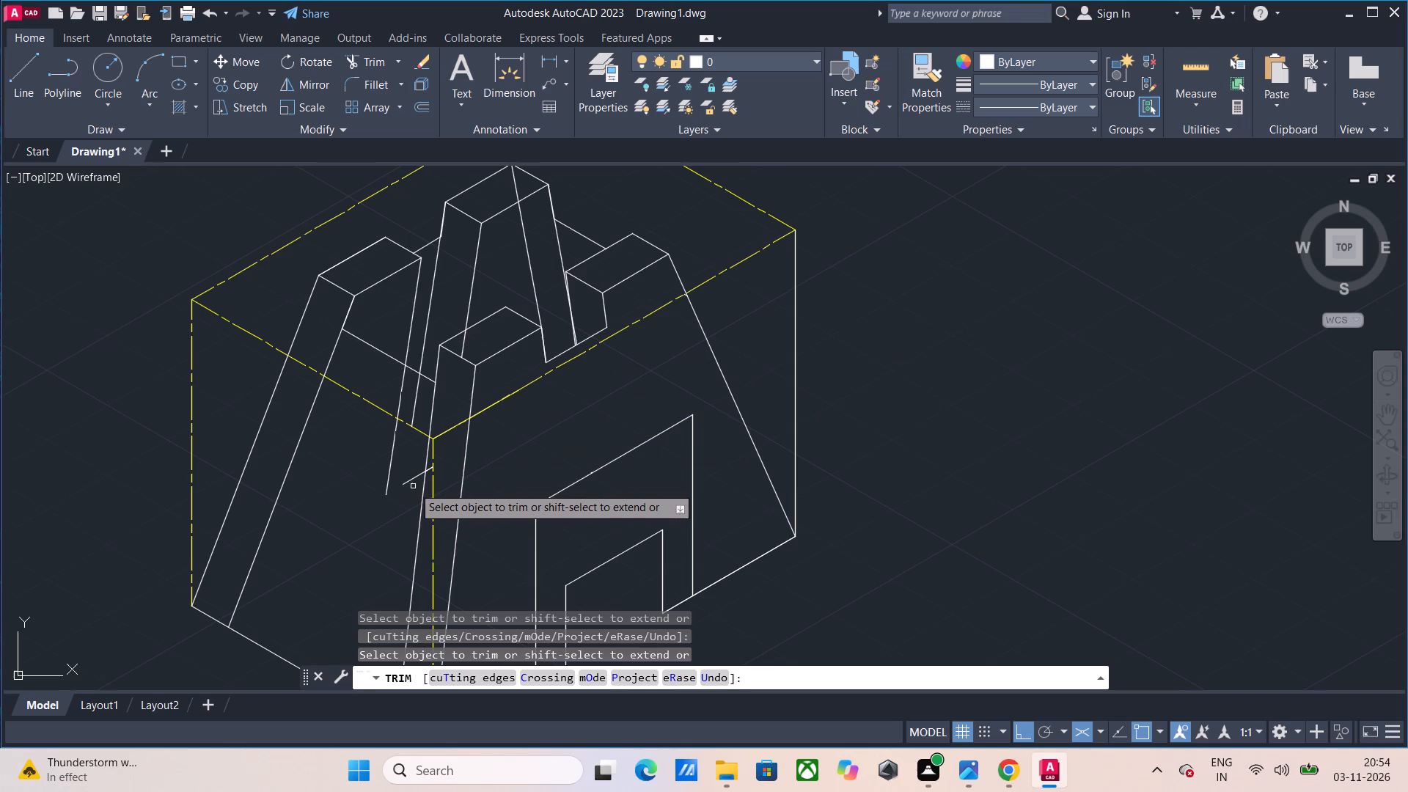
pyautogui.click(410, 480)
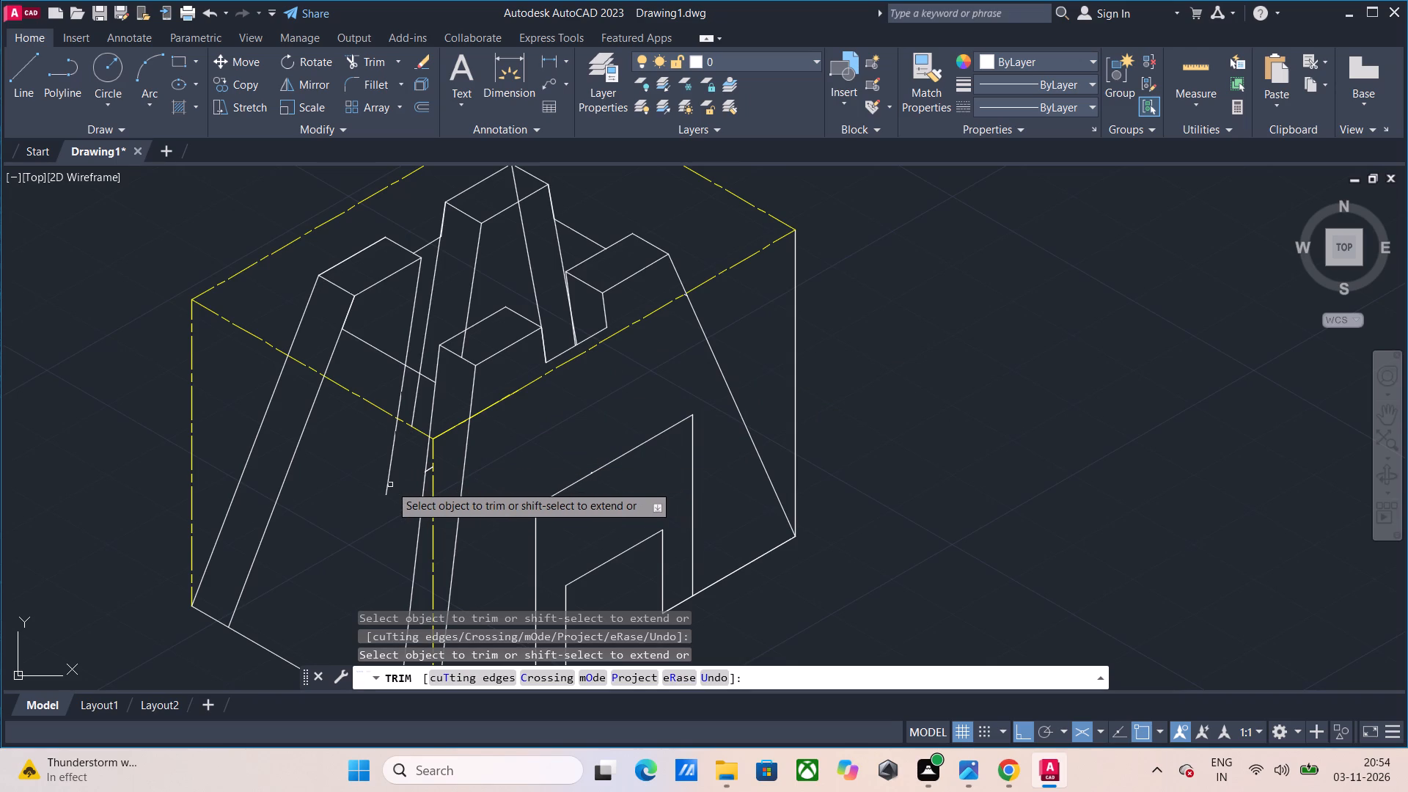
pyautogui.click(387, 483)
pyautogui.click(397, 404)
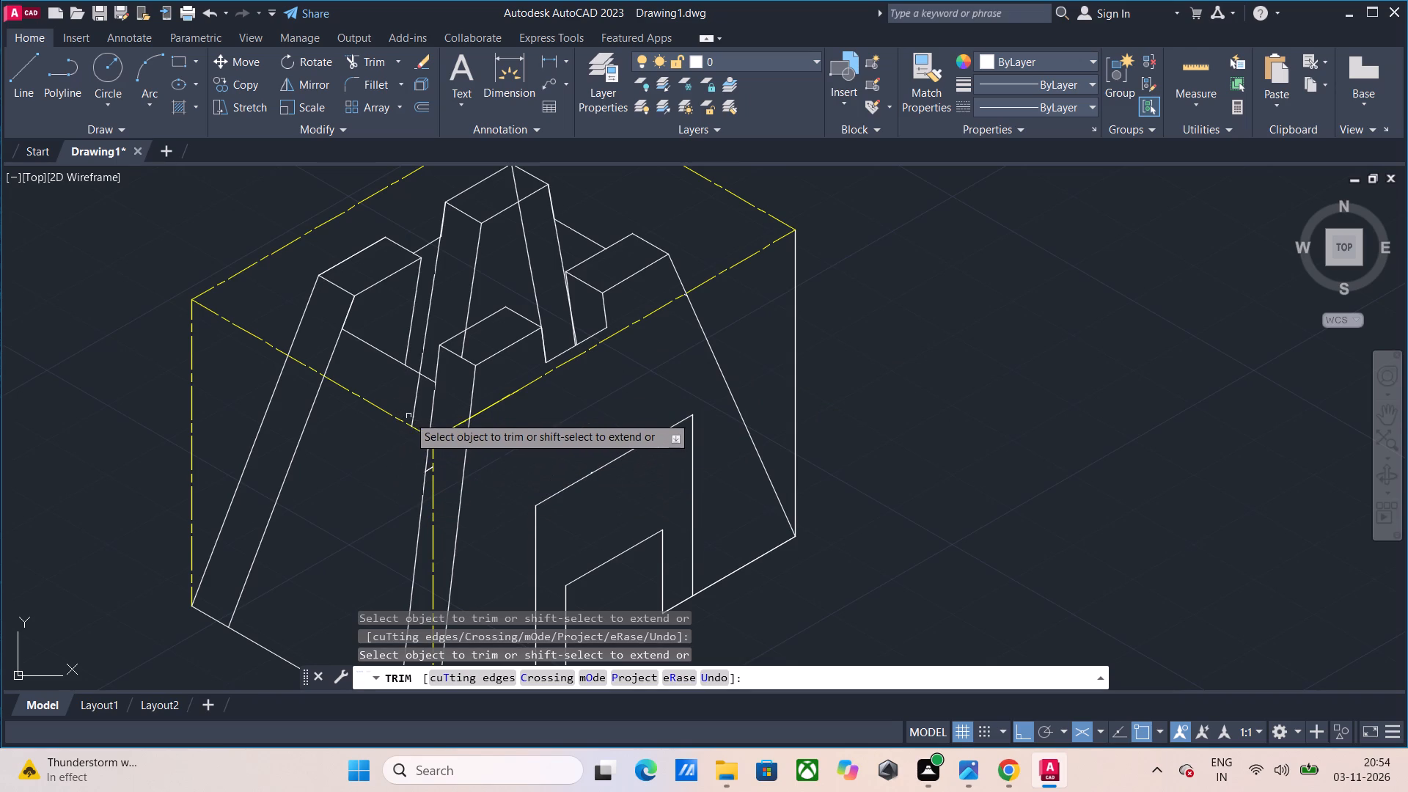
pyautogui.click(416, 414)
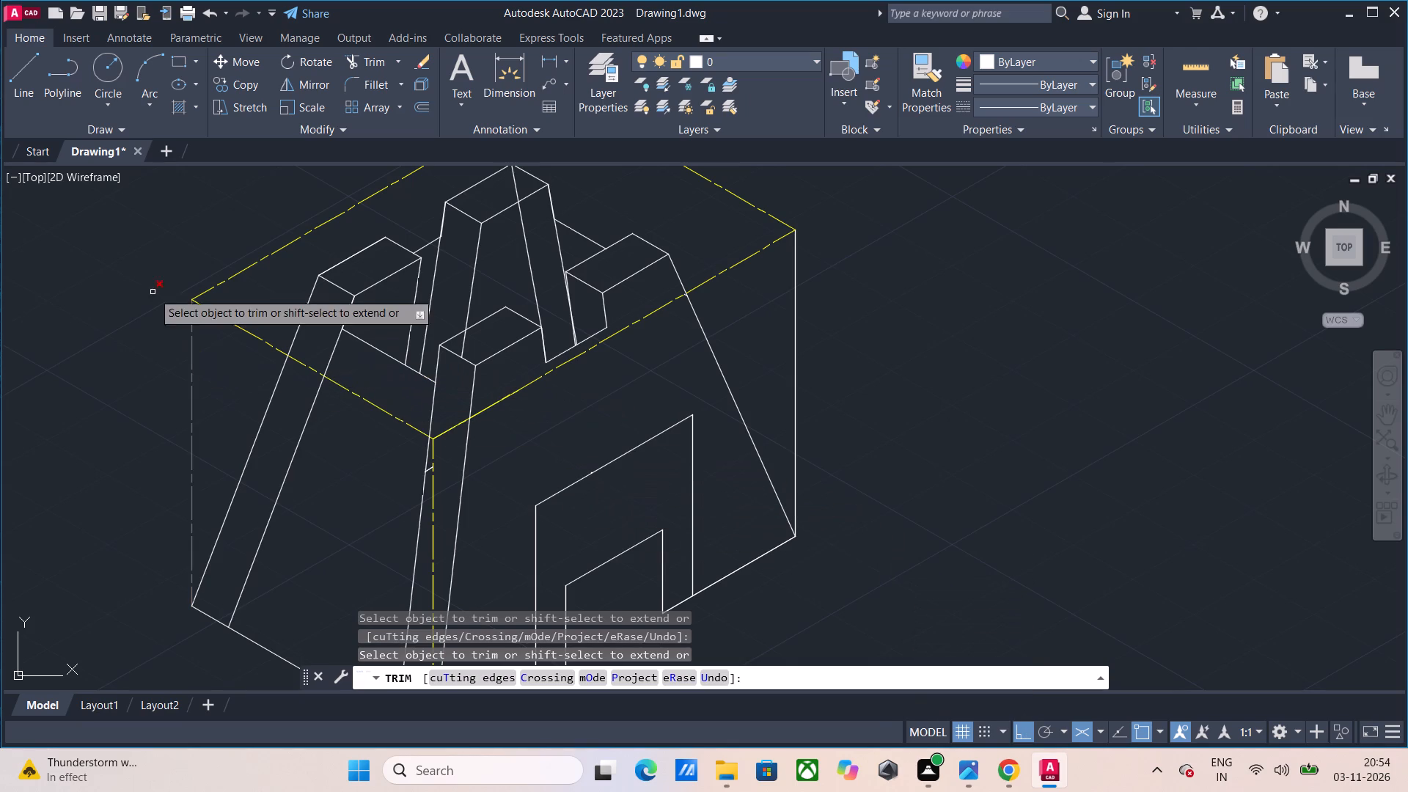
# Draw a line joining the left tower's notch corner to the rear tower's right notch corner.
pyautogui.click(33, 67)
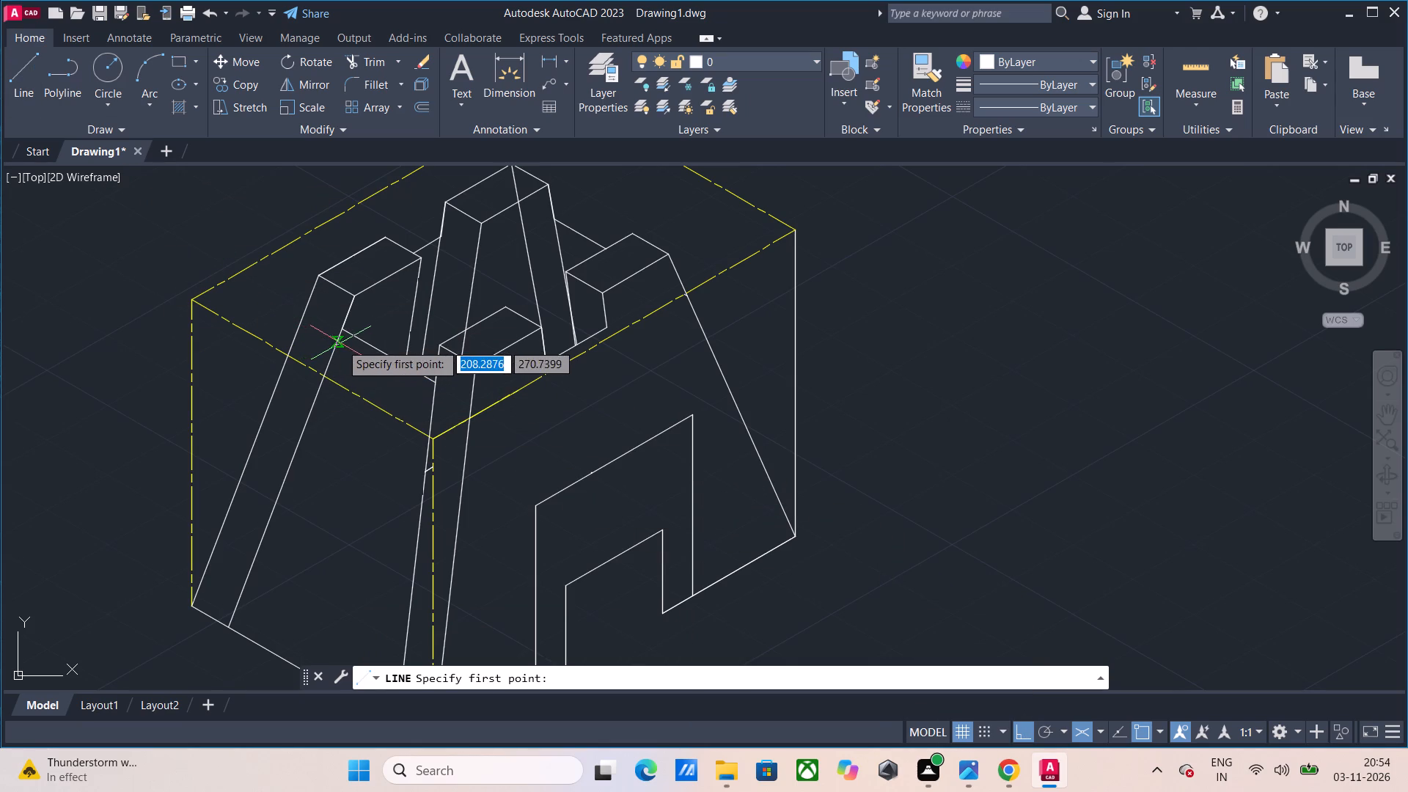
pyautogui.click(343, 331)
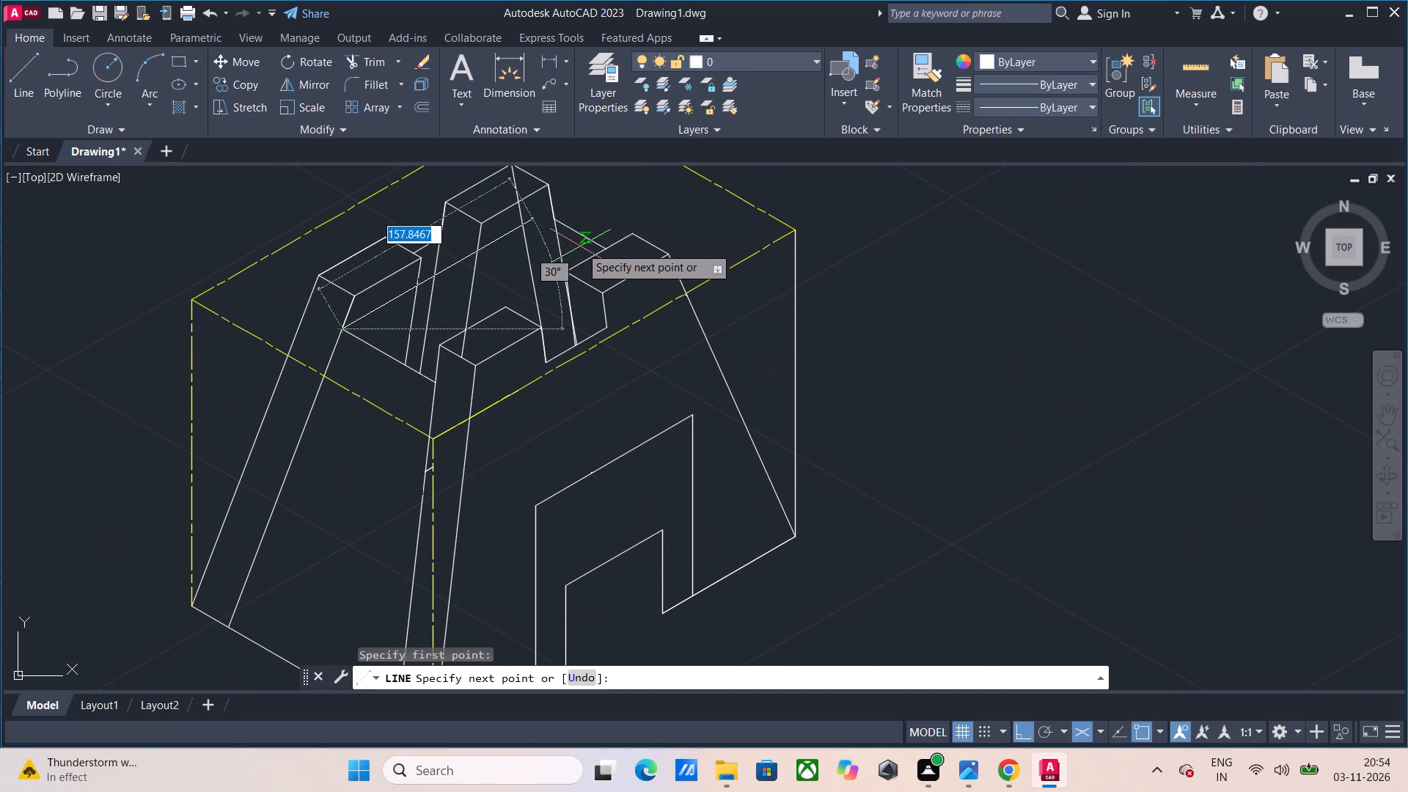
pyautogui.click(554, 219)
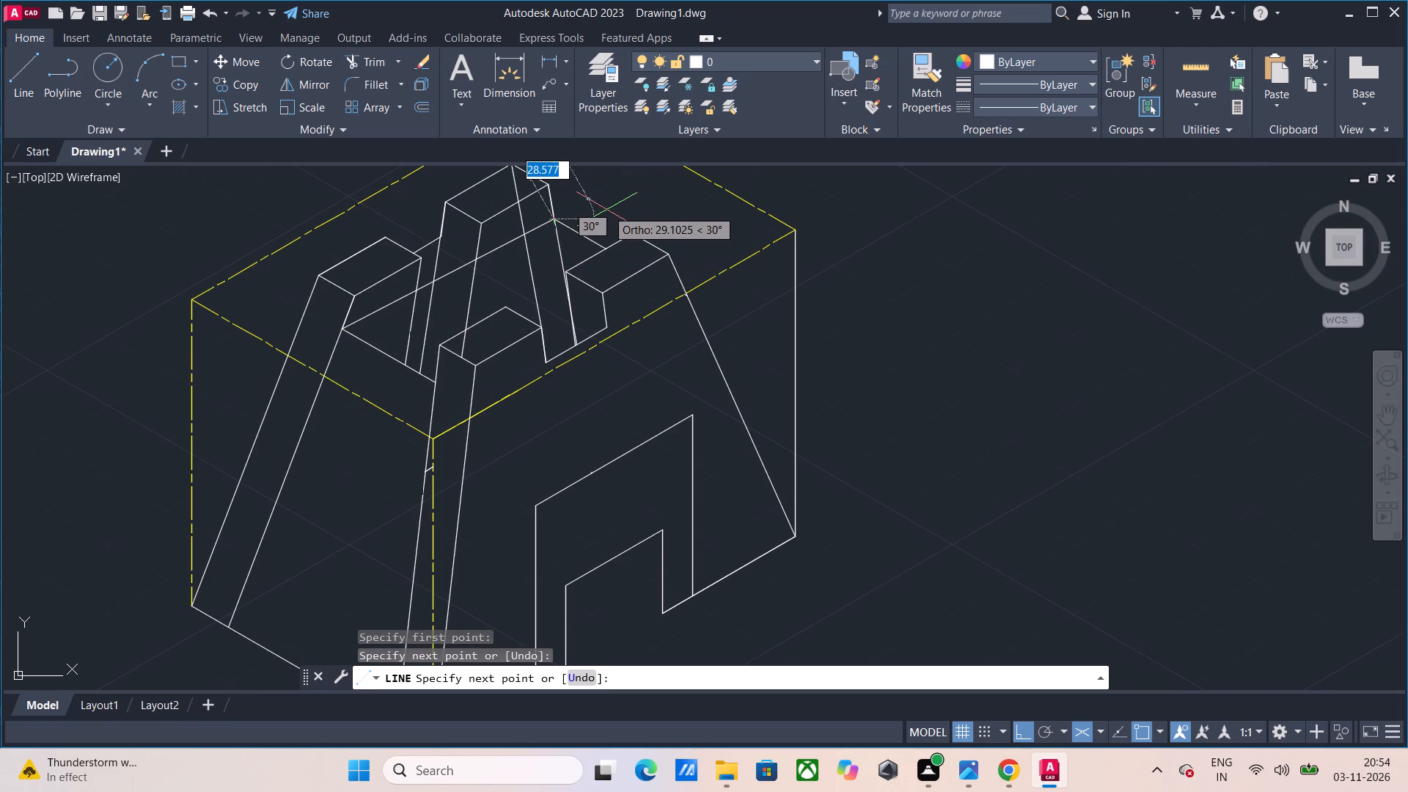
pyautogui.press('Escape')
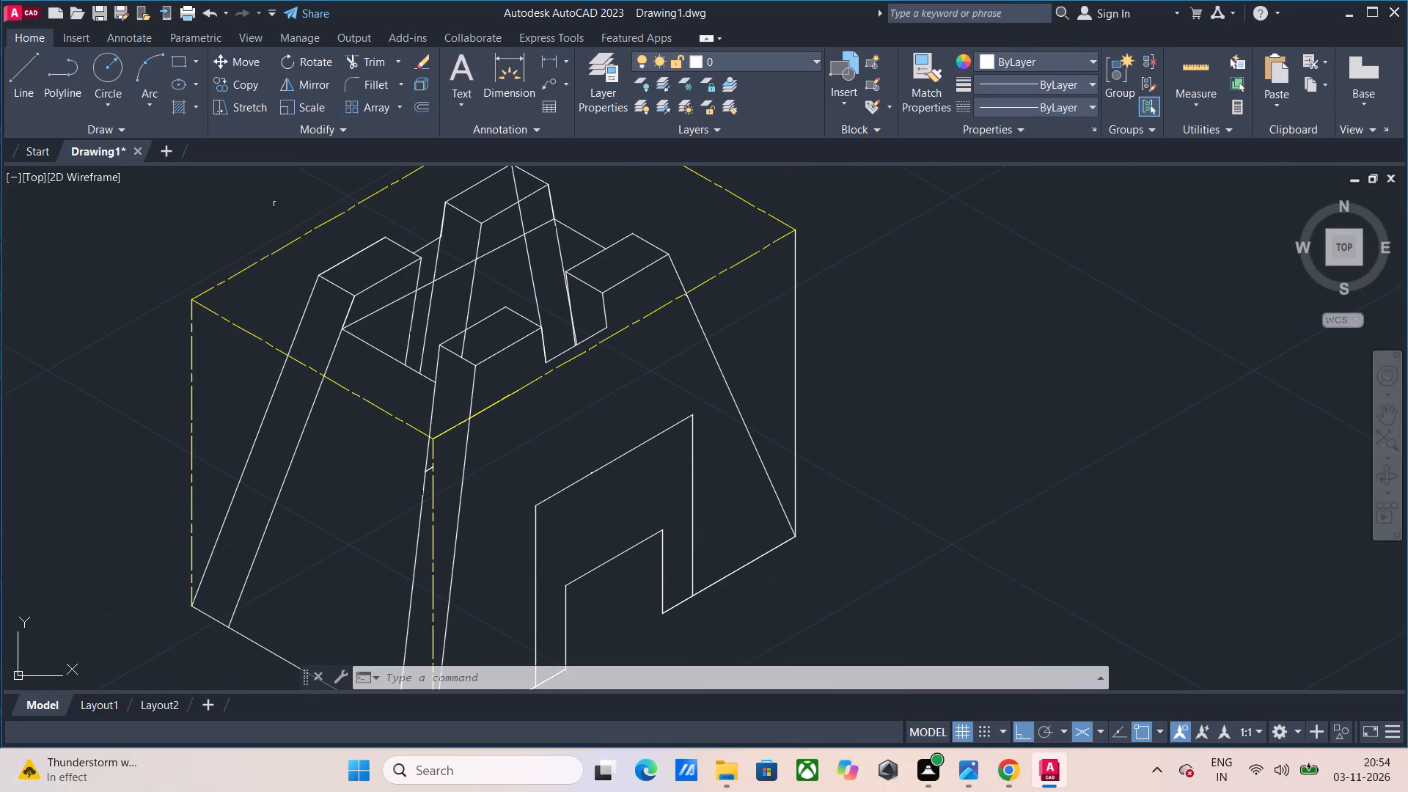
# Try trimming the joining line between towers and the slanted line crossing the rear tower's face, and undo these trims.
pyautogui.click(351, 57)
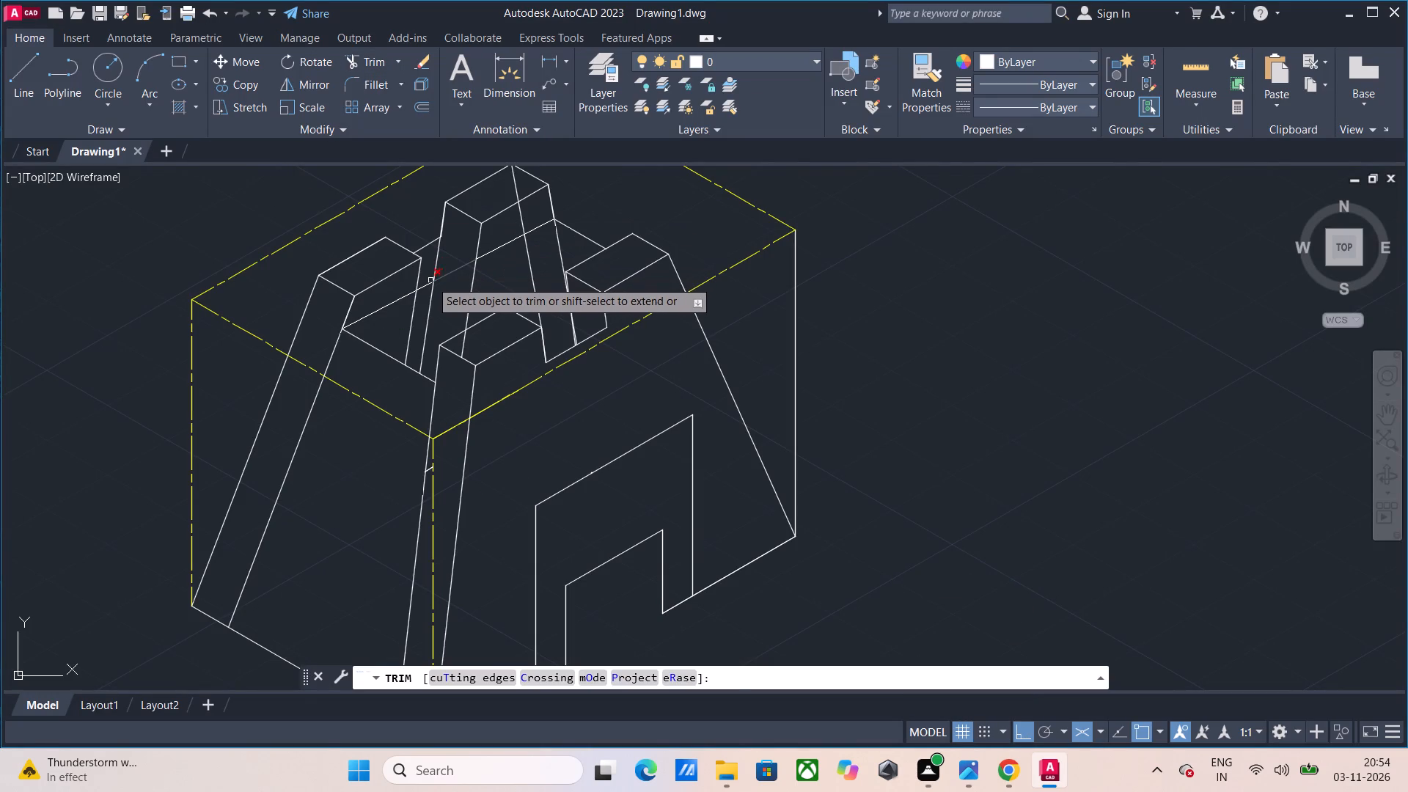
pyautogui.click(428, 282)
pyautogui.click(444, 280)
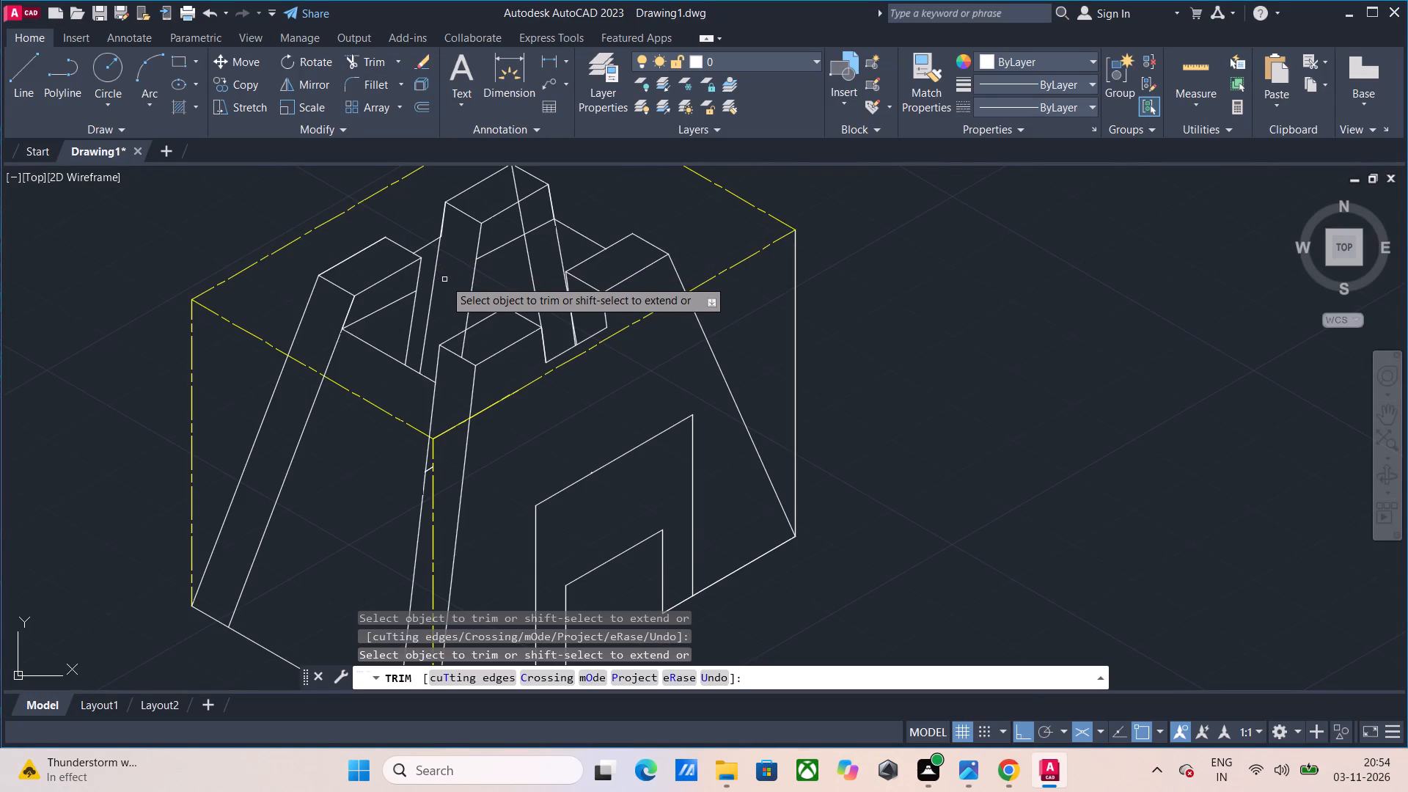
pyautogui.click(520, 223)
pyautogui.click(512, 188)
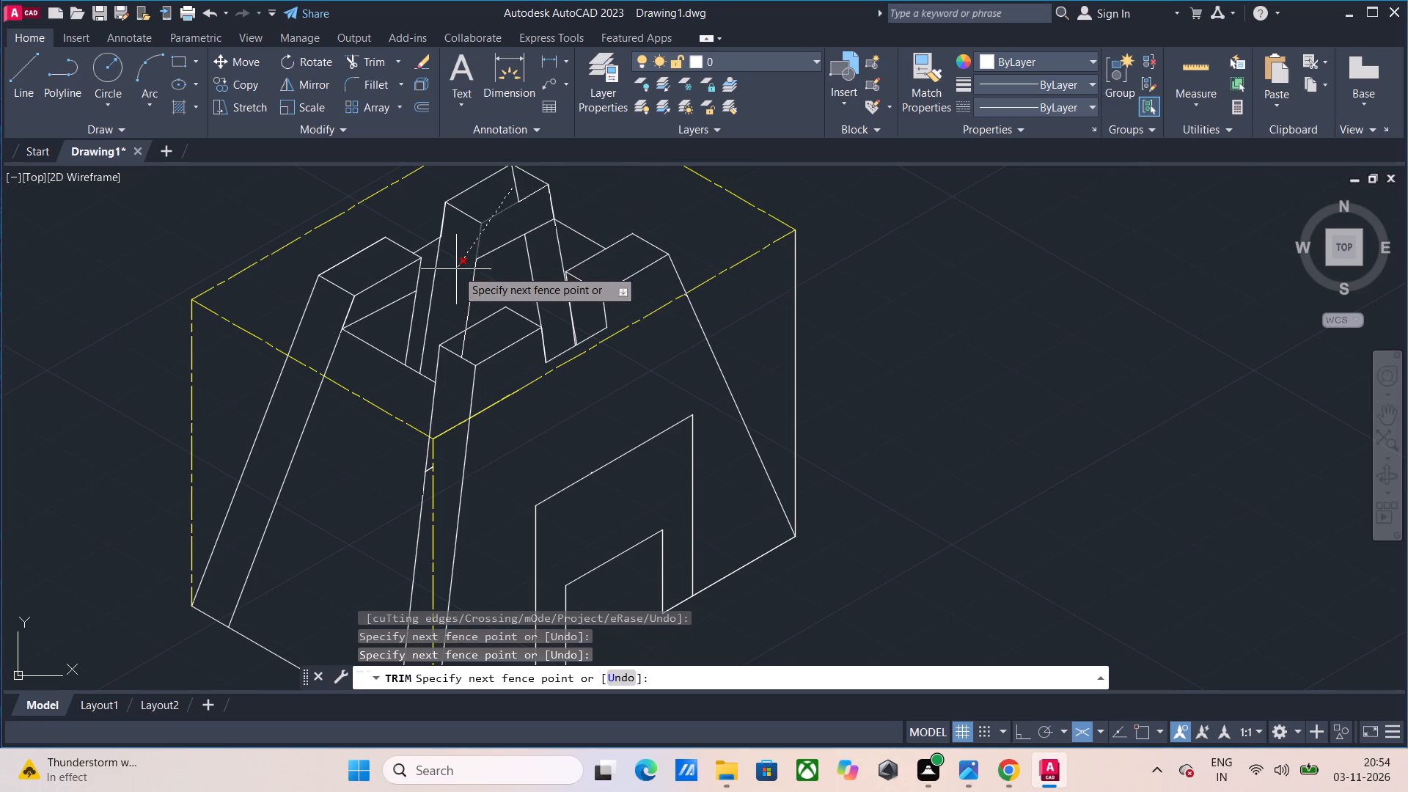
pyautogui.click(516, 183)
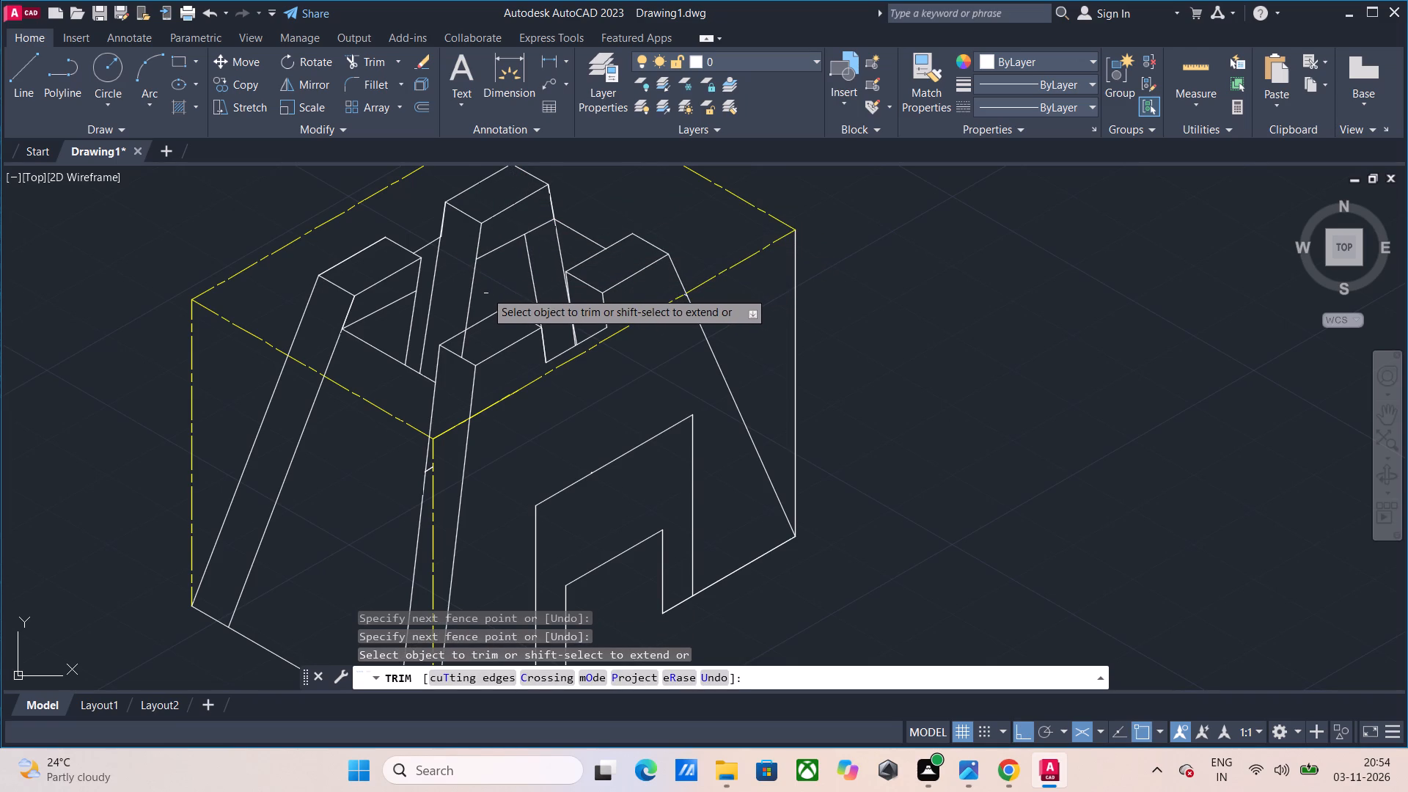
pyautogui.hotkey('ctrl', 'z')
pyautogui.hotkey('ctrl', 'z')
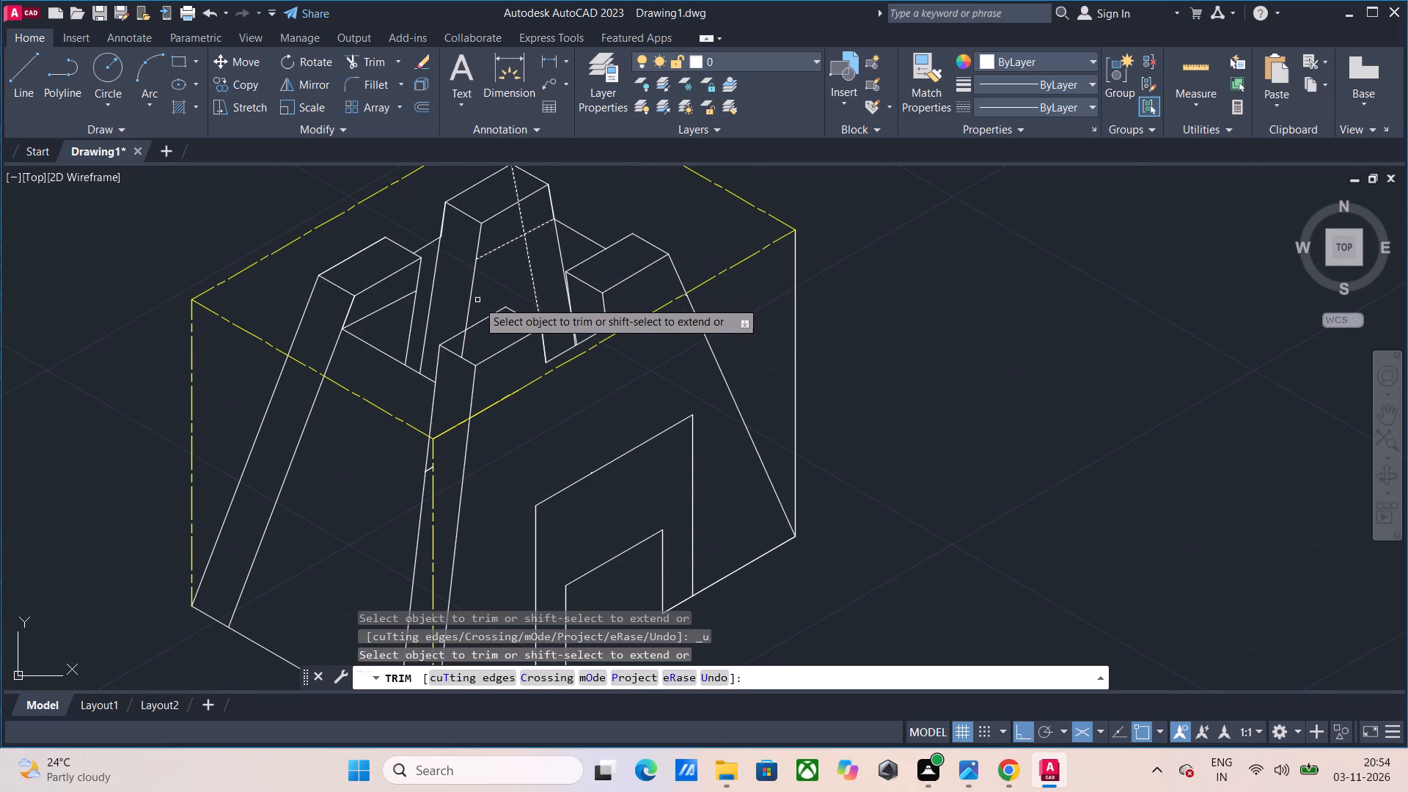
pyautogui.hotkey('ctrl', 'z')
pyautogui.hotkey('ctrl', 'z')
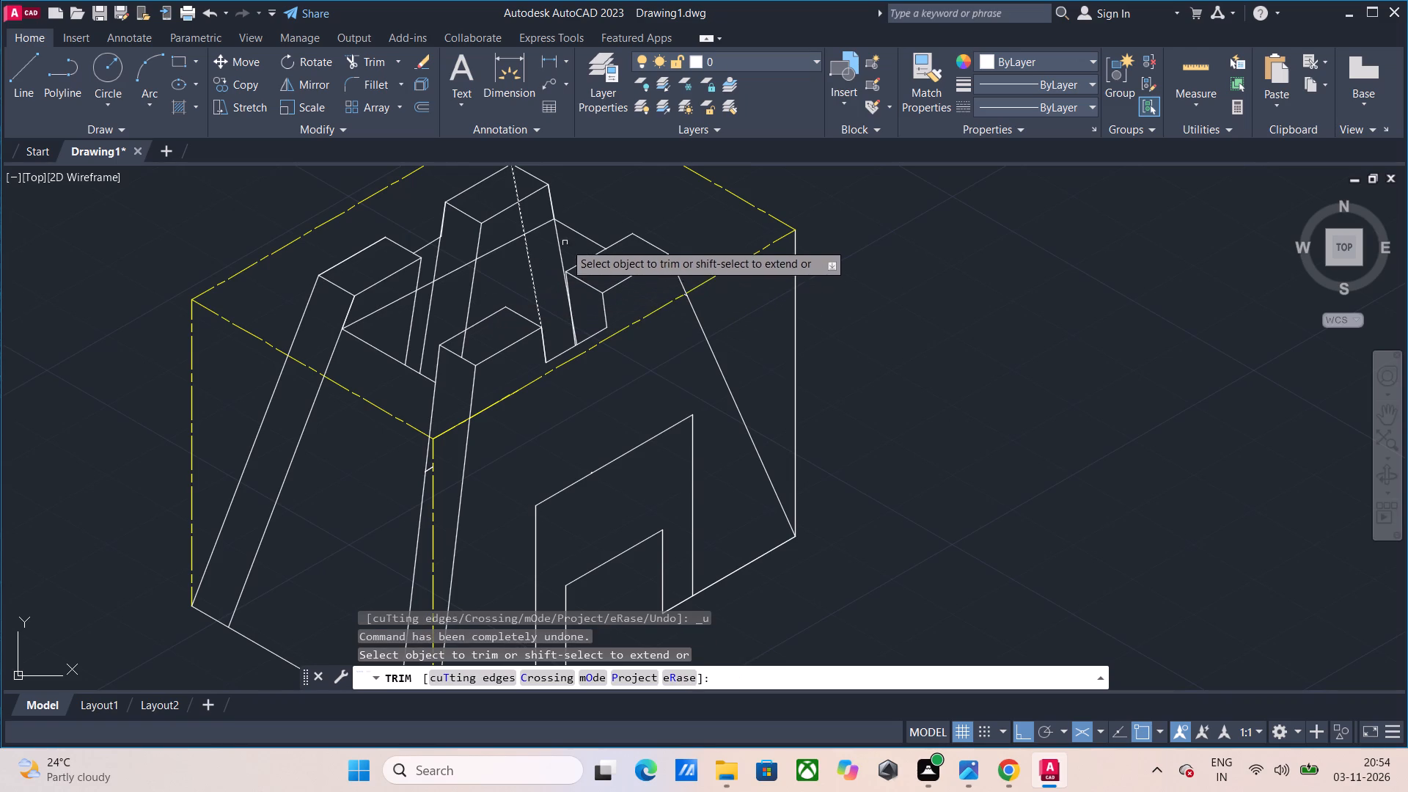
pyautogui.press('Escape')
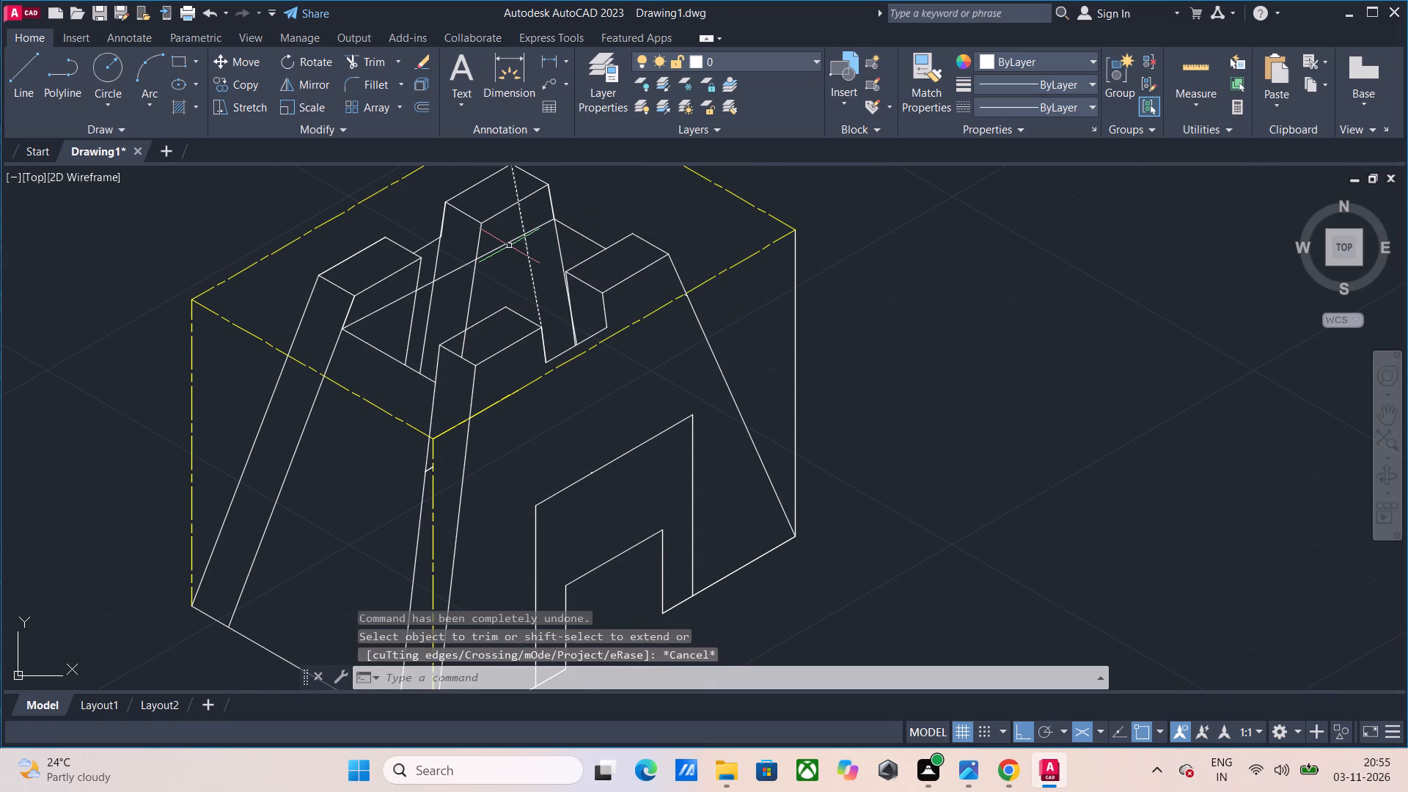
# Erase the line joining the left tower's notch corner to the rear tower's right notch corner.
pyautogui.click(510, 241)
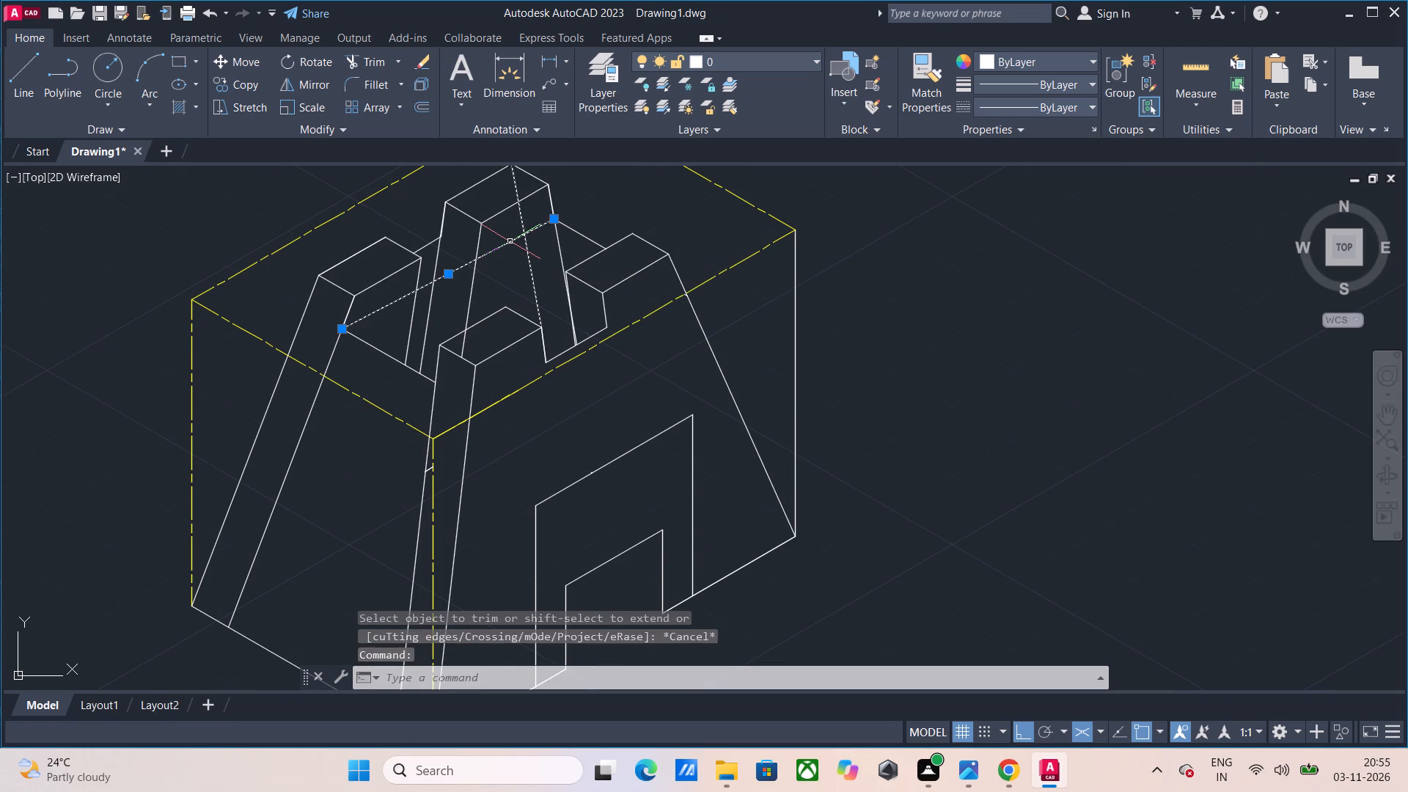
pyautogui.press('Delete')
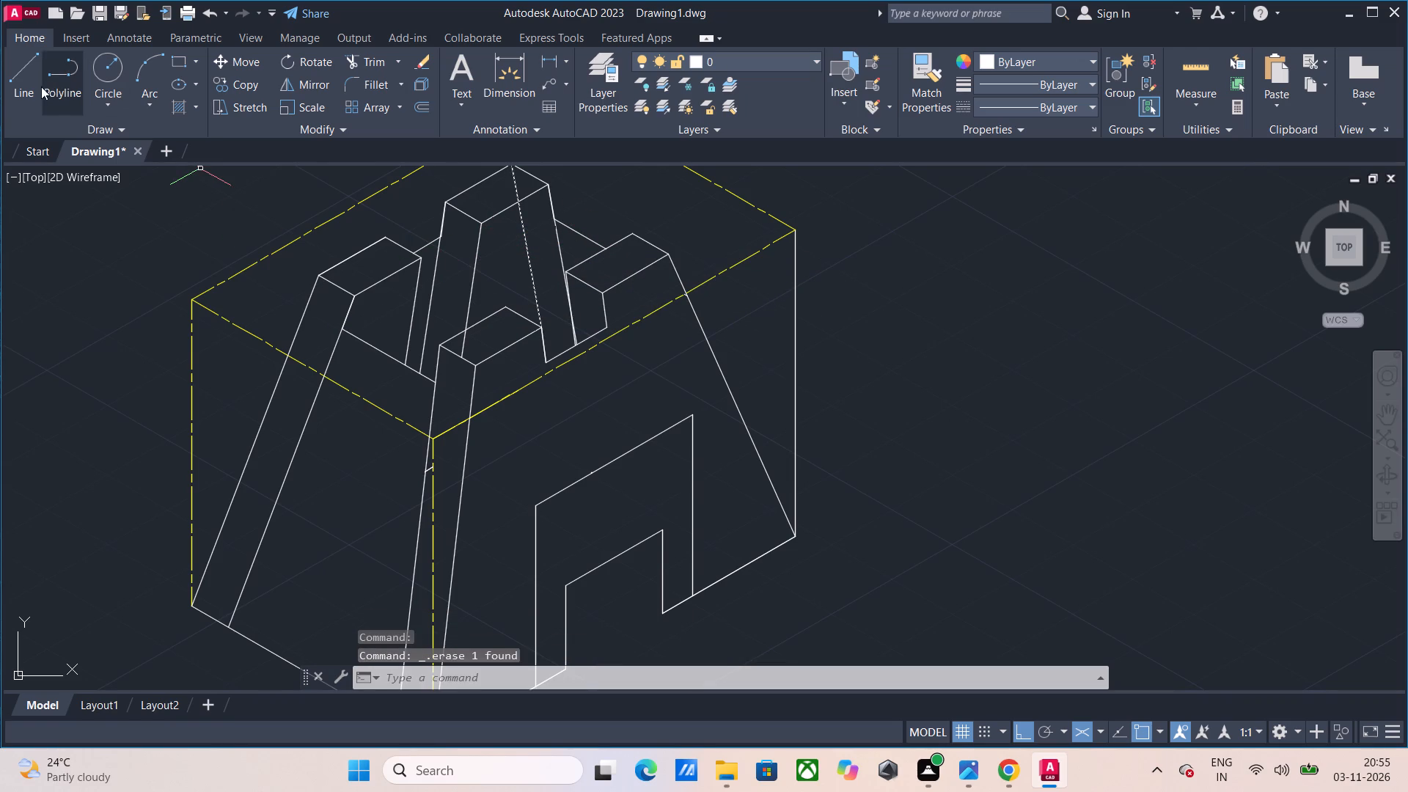
# Draw a 30° notch line from the left tower's lower notch corner and a parallel one from the rear tower's right notch corner past the left tower.
pyautogui.click(13, 87)
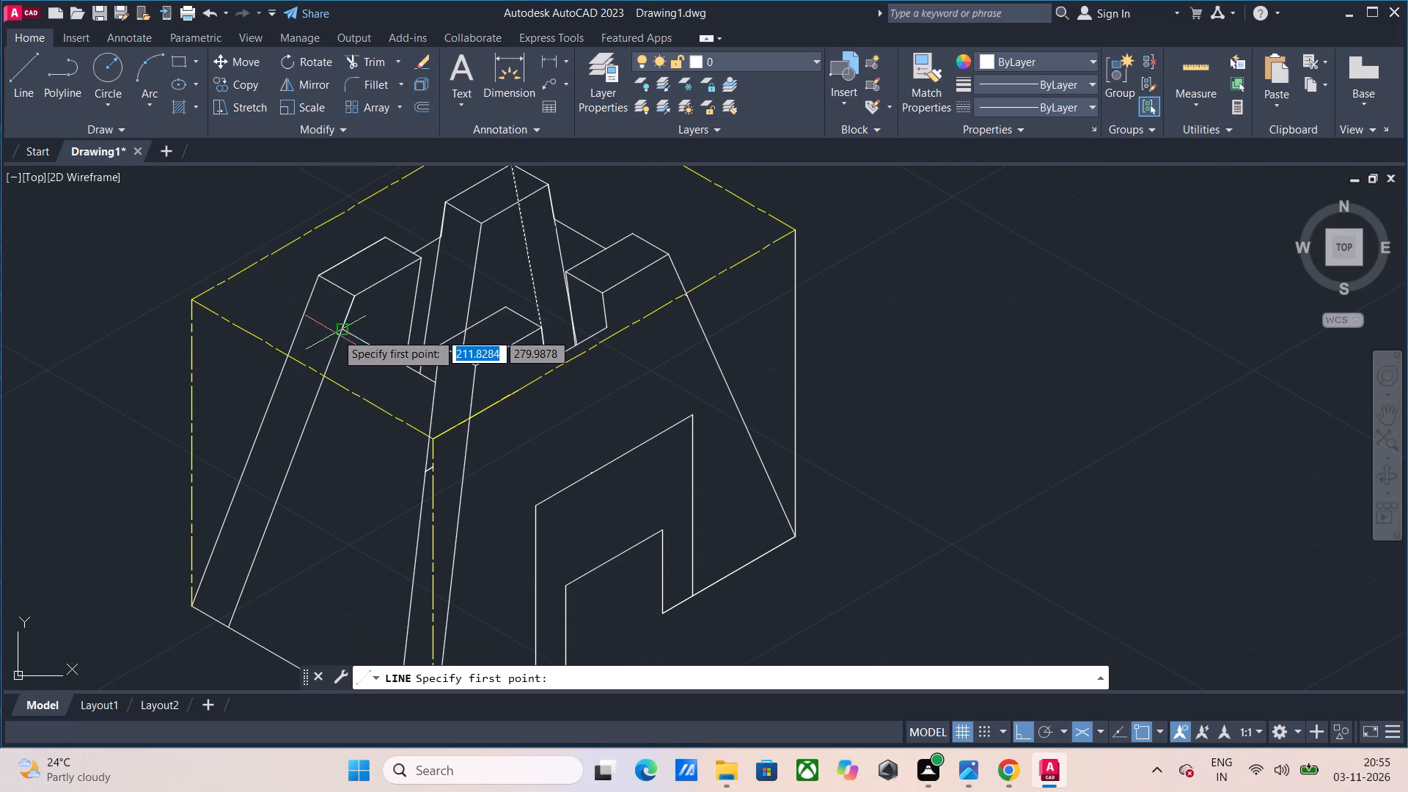
pyautogui.click(342, 328)
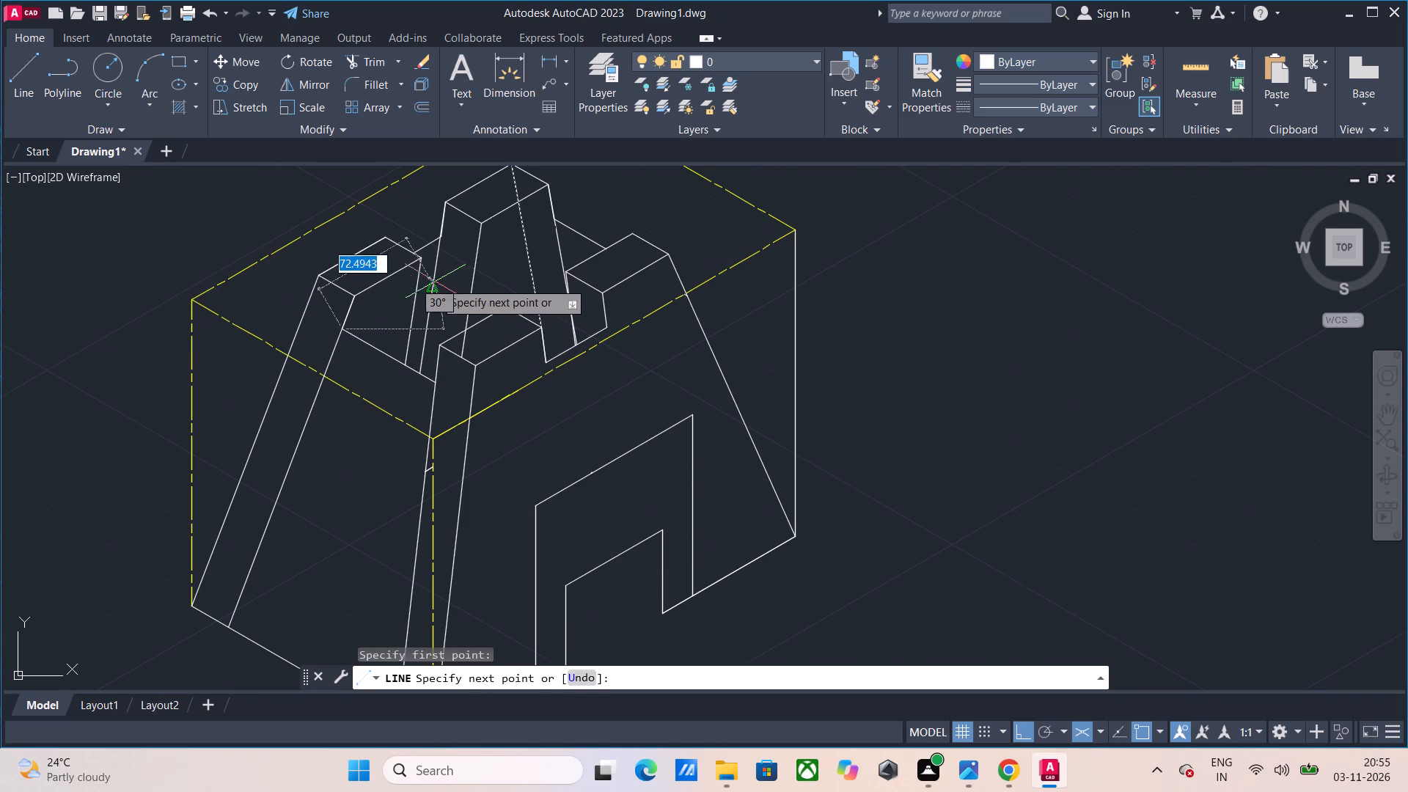
pyautogui.click(458, 263)
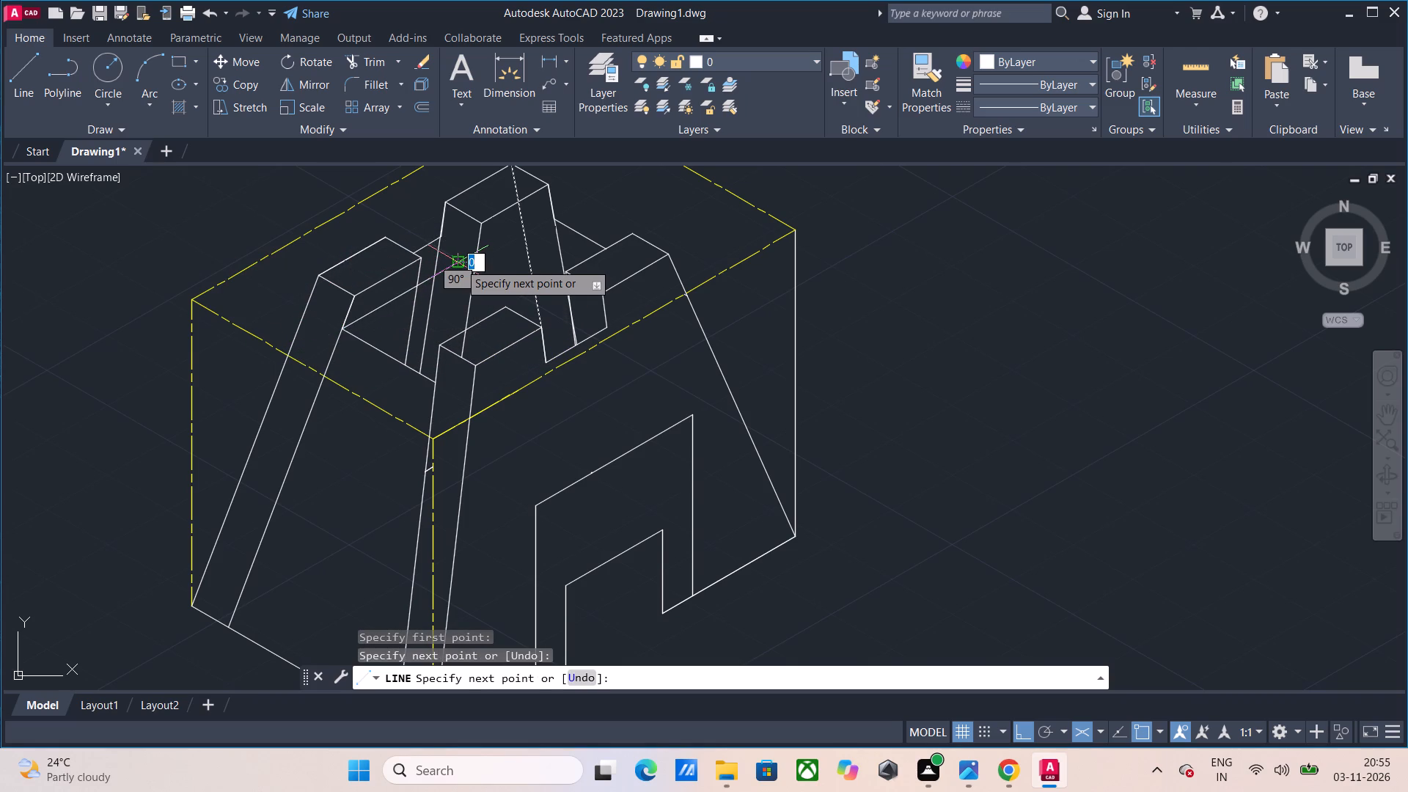
pyautogui.press('Return')
pyautogui.press('Return')
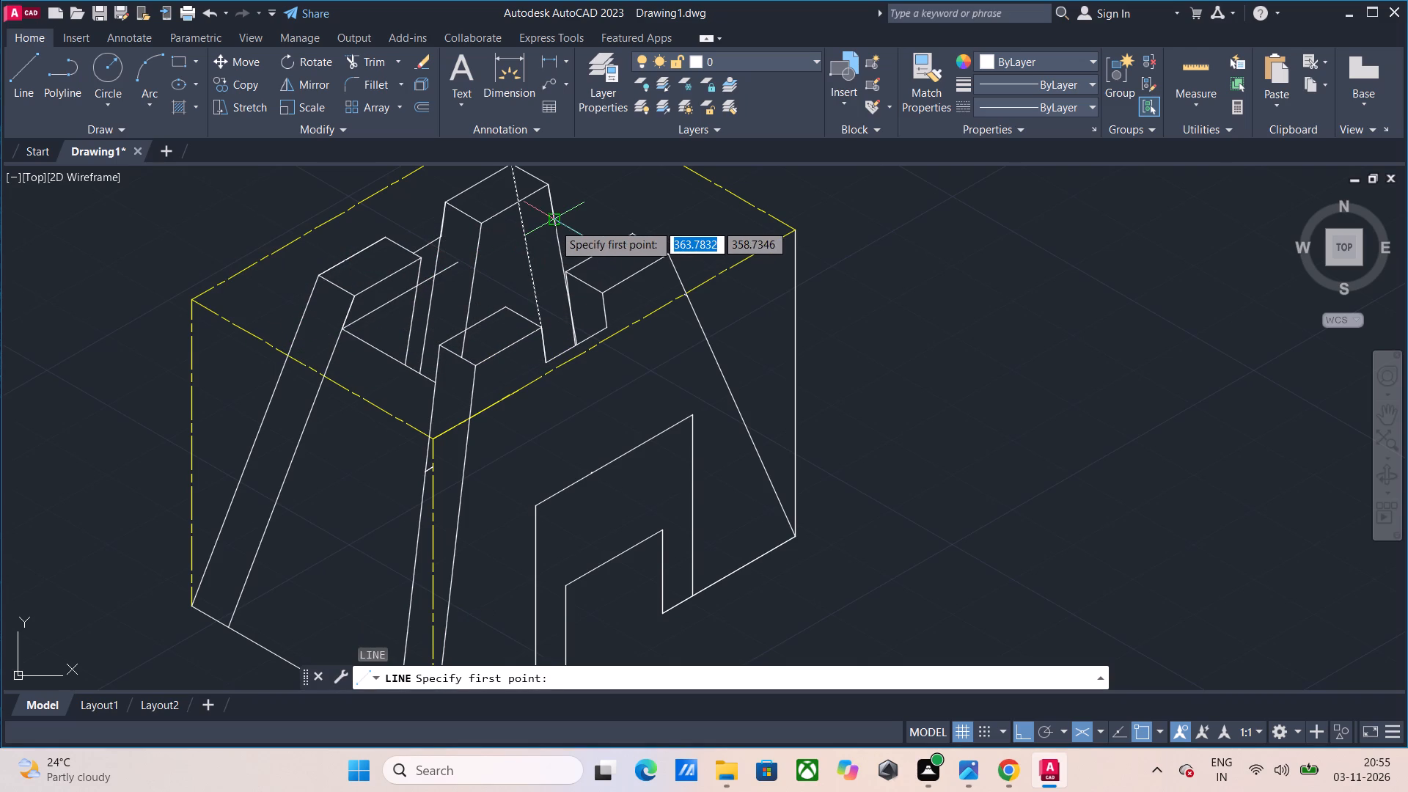
pyautogui.click(554, 224)
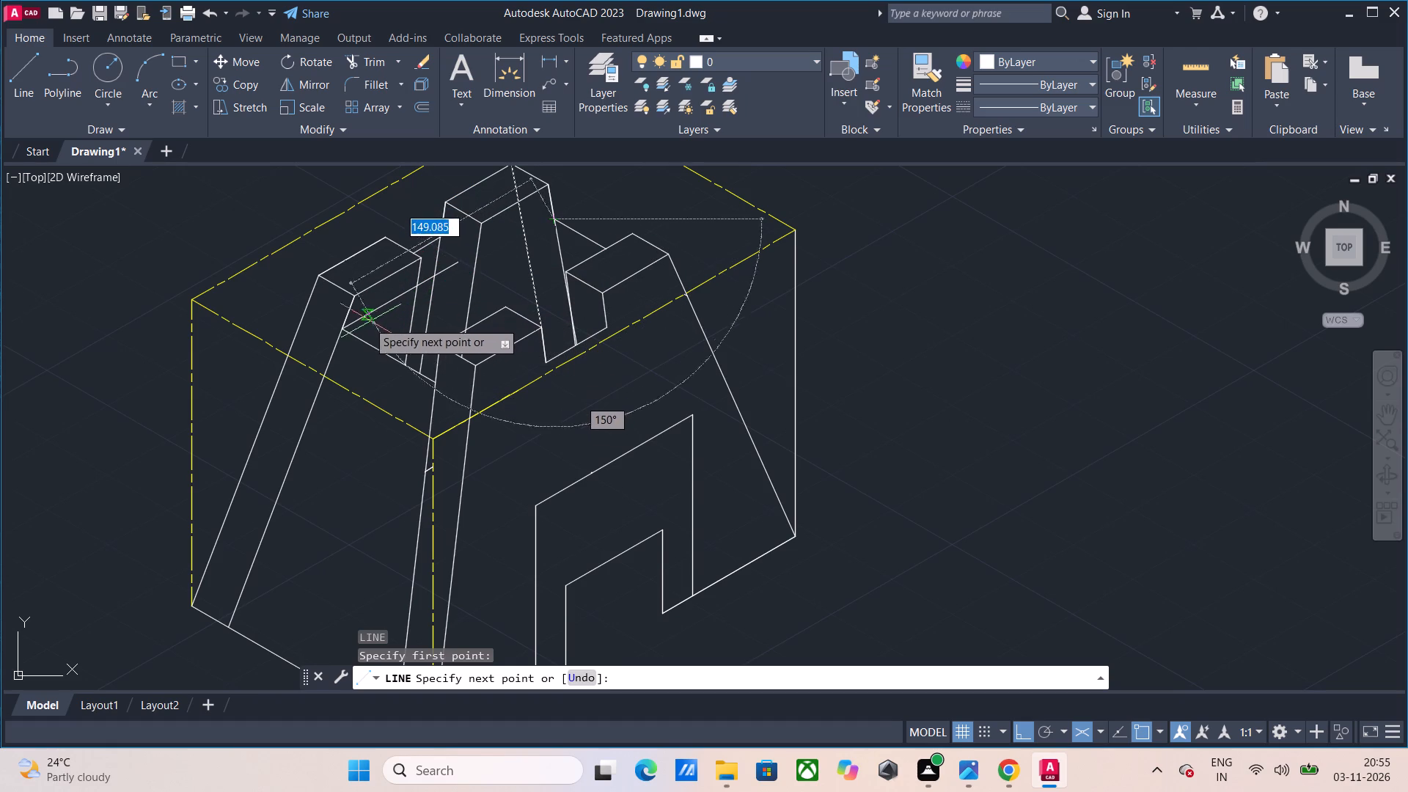
pyautogui.click(318, 352)
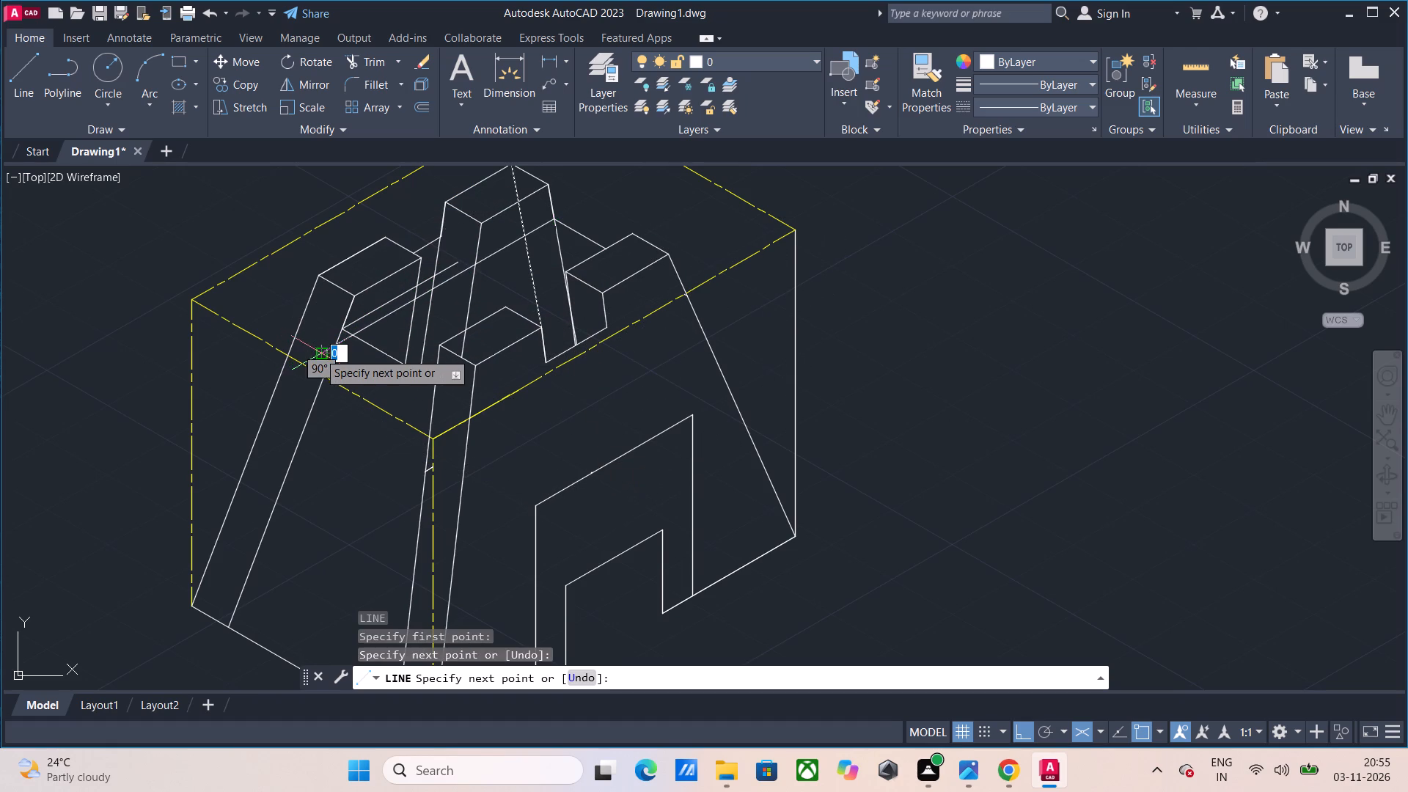
pyautogui.press('Escape')
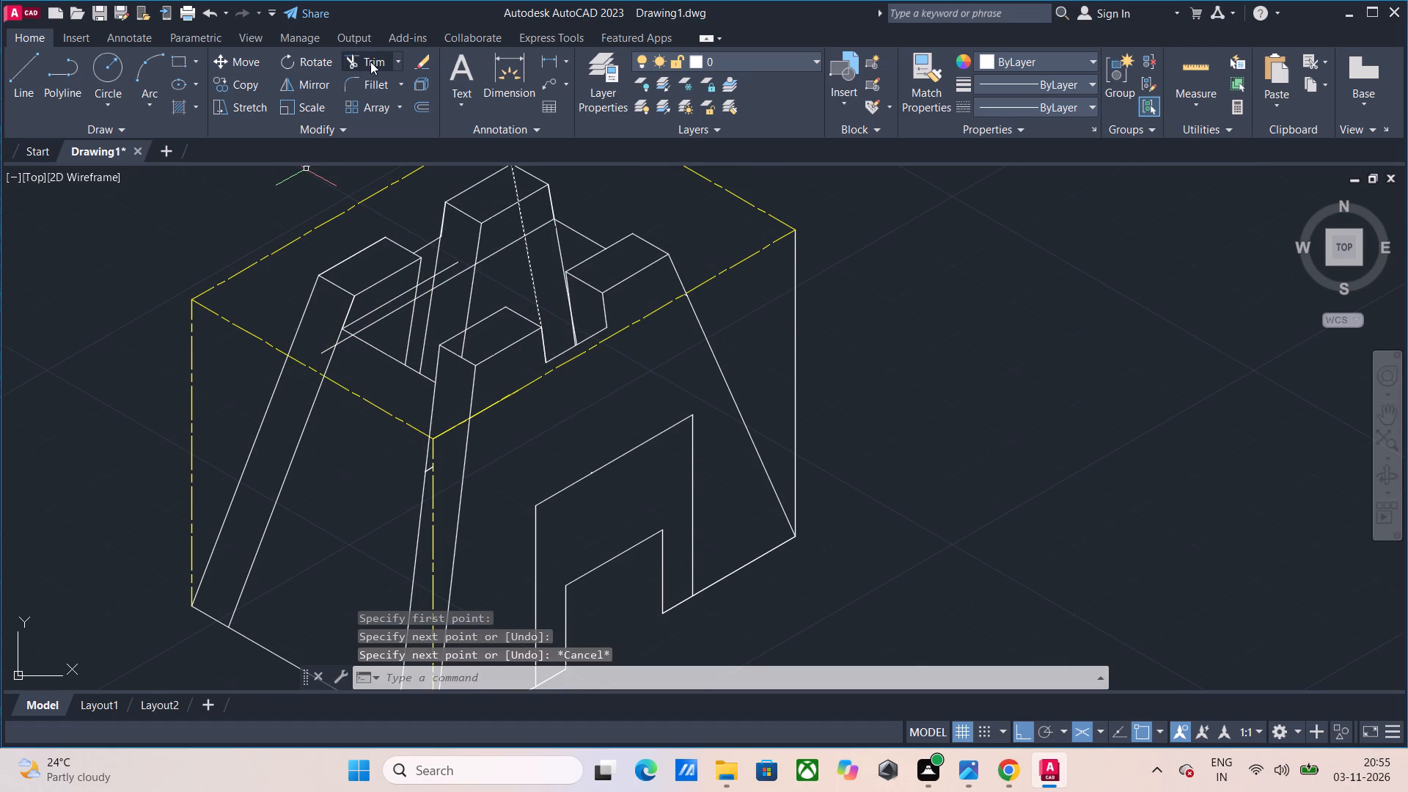
# Trim both new notch lines, keeping only the left tower's base segment and the segment between the rear tower's front and right slanted edges.
pyautogui.click(370, 62)
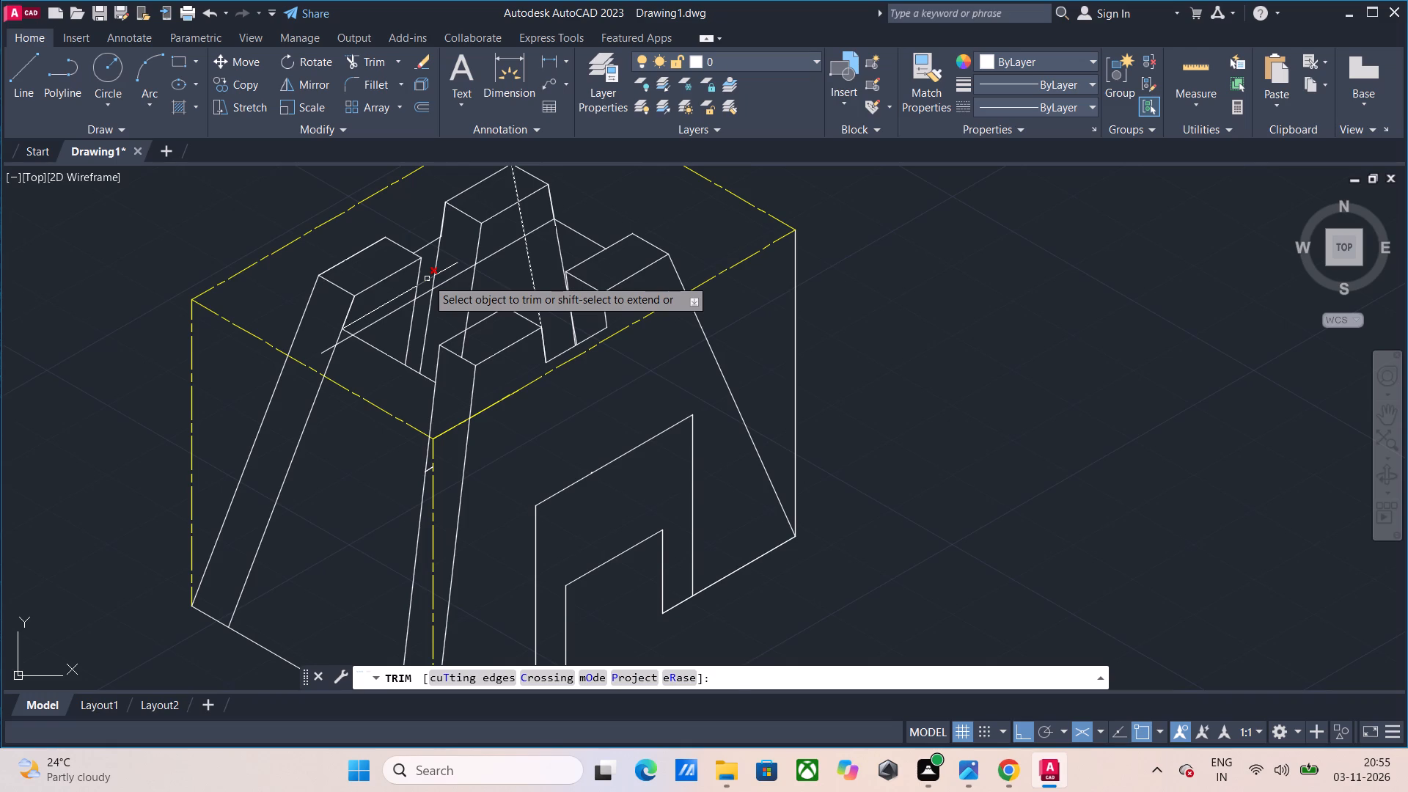
pyautogui.click(427, 279)
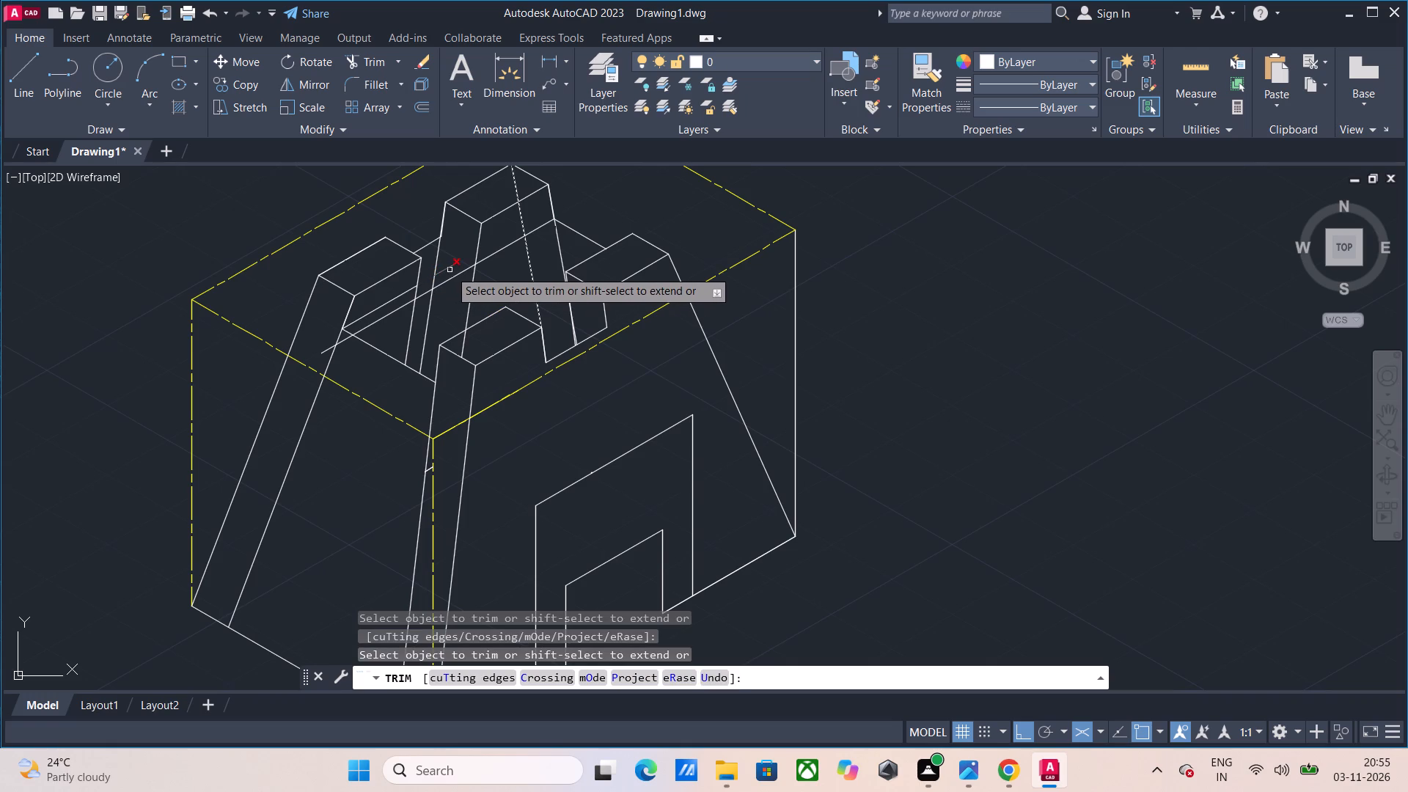
pyautogui.click(451, 269)
pyautogui.click(452, 279)
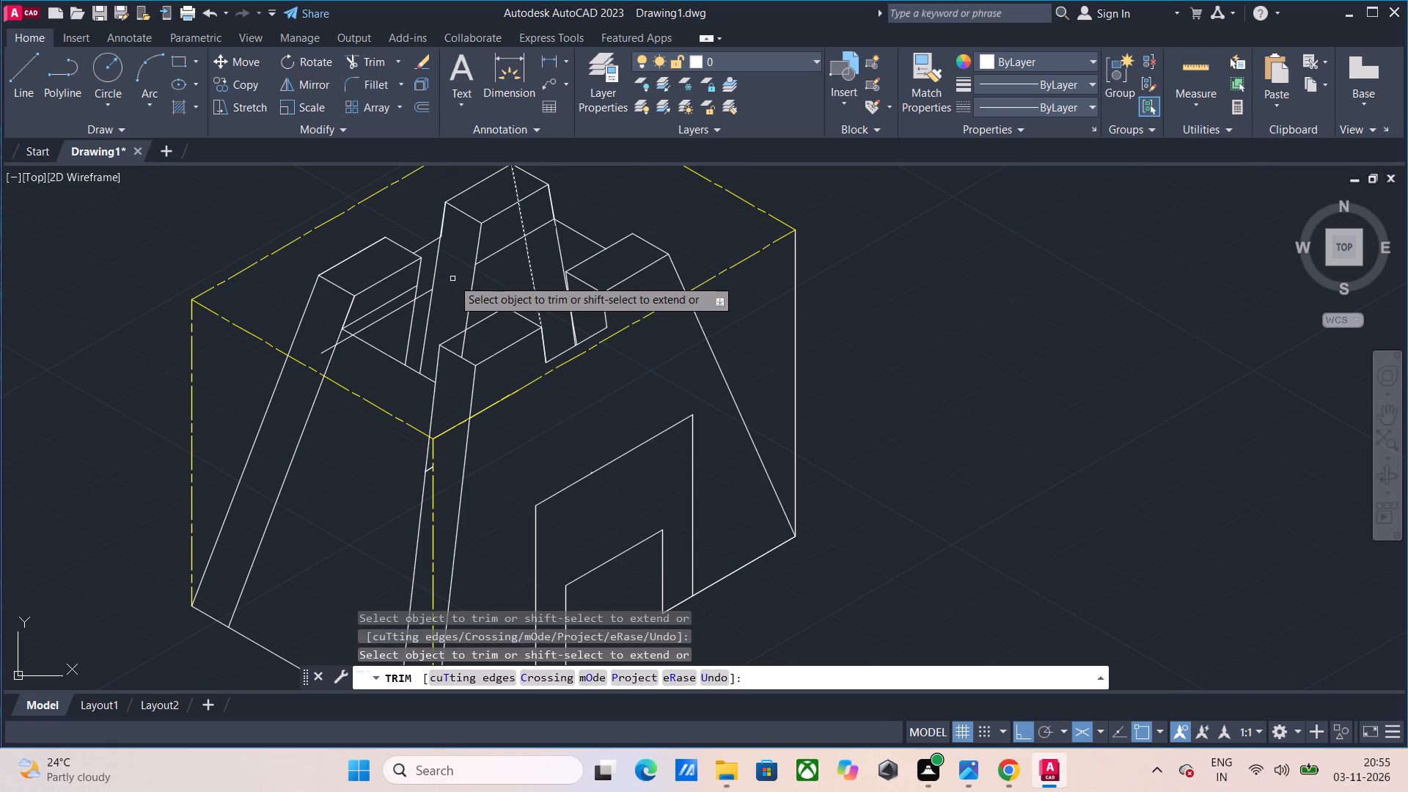
pyautogui.click(425, 293)
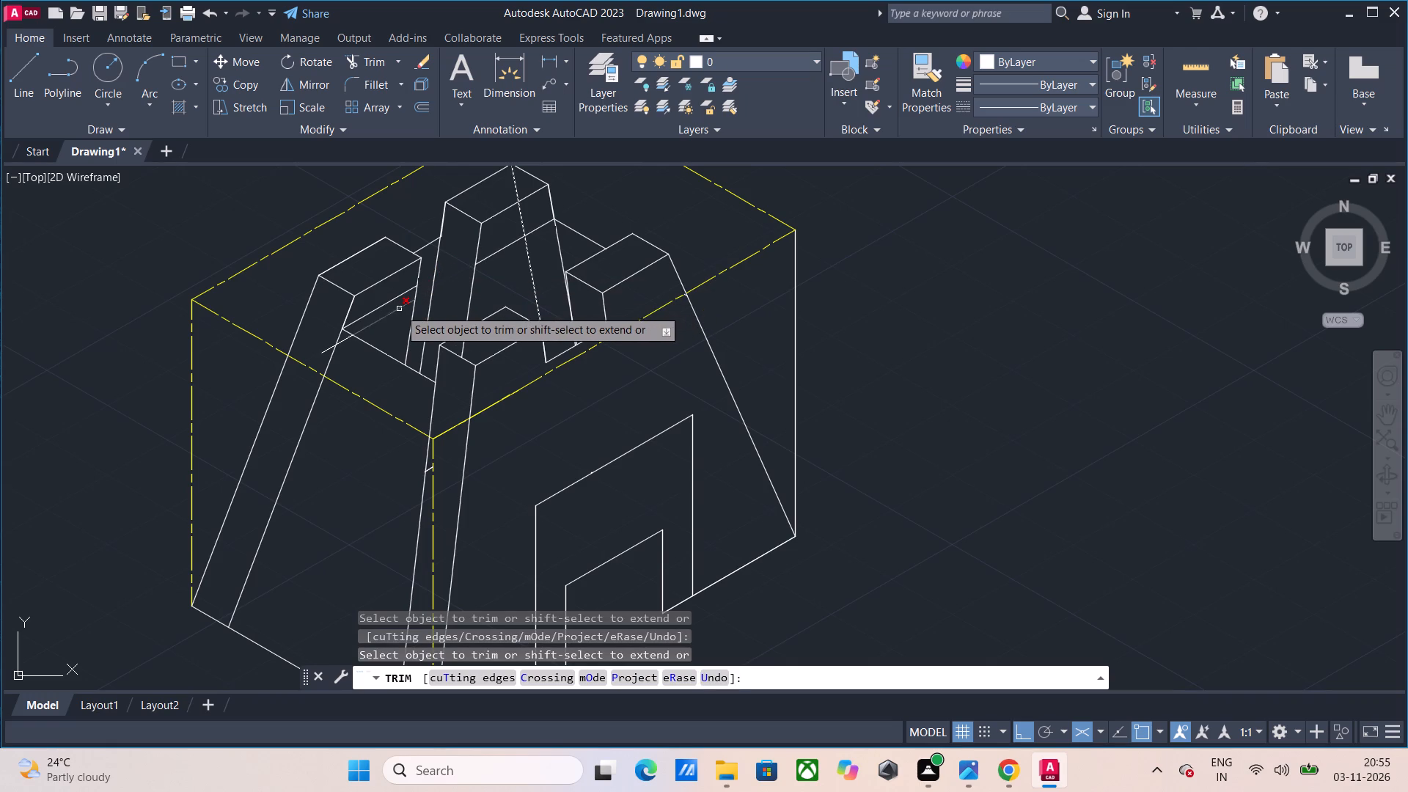
pyautogui.click(399, 309)
pyautogui.click(348, 337)
pyautogui.click(325, 352)
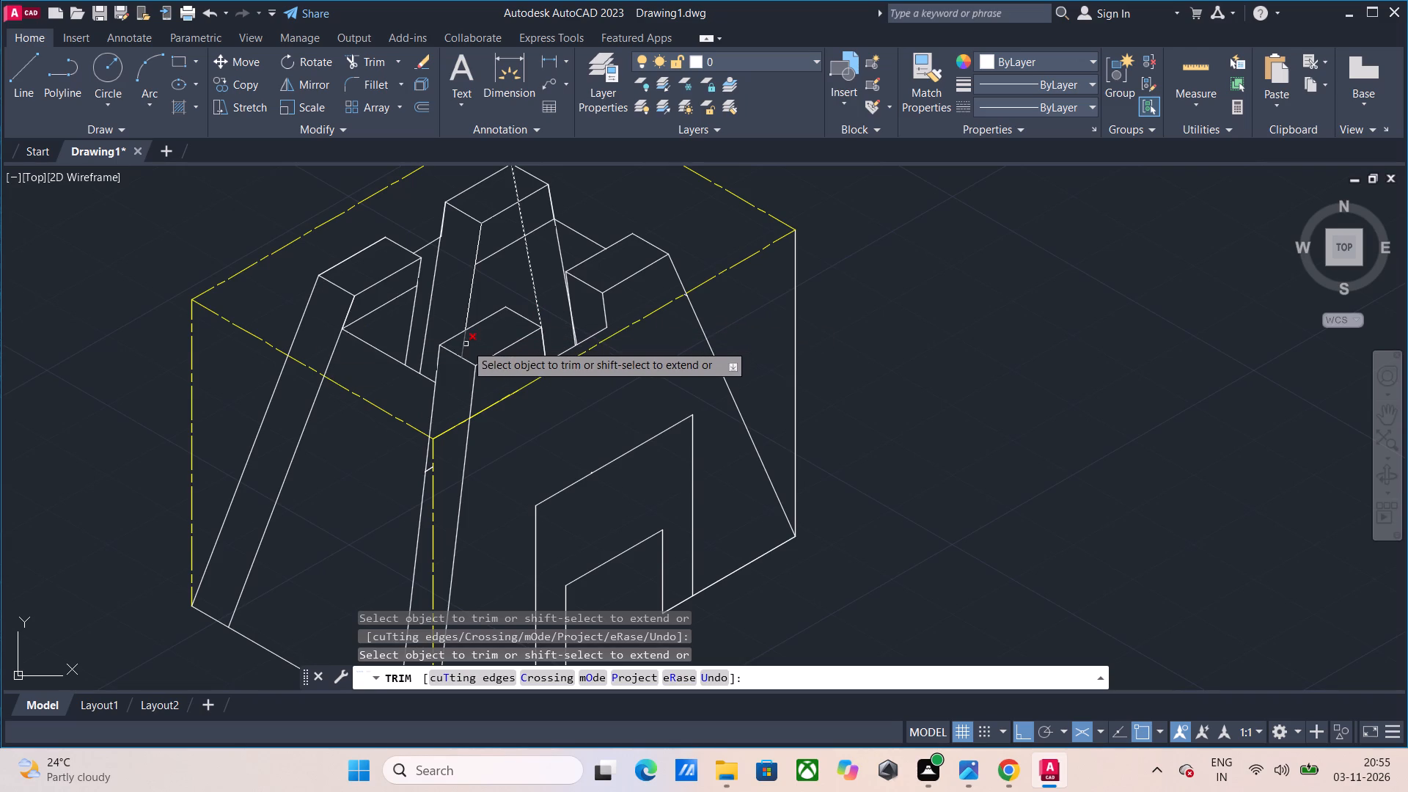
# Trim the part of the rear tower's front slanted edge that crosses the front tower's top face.
pyautogui.click(466, 344)
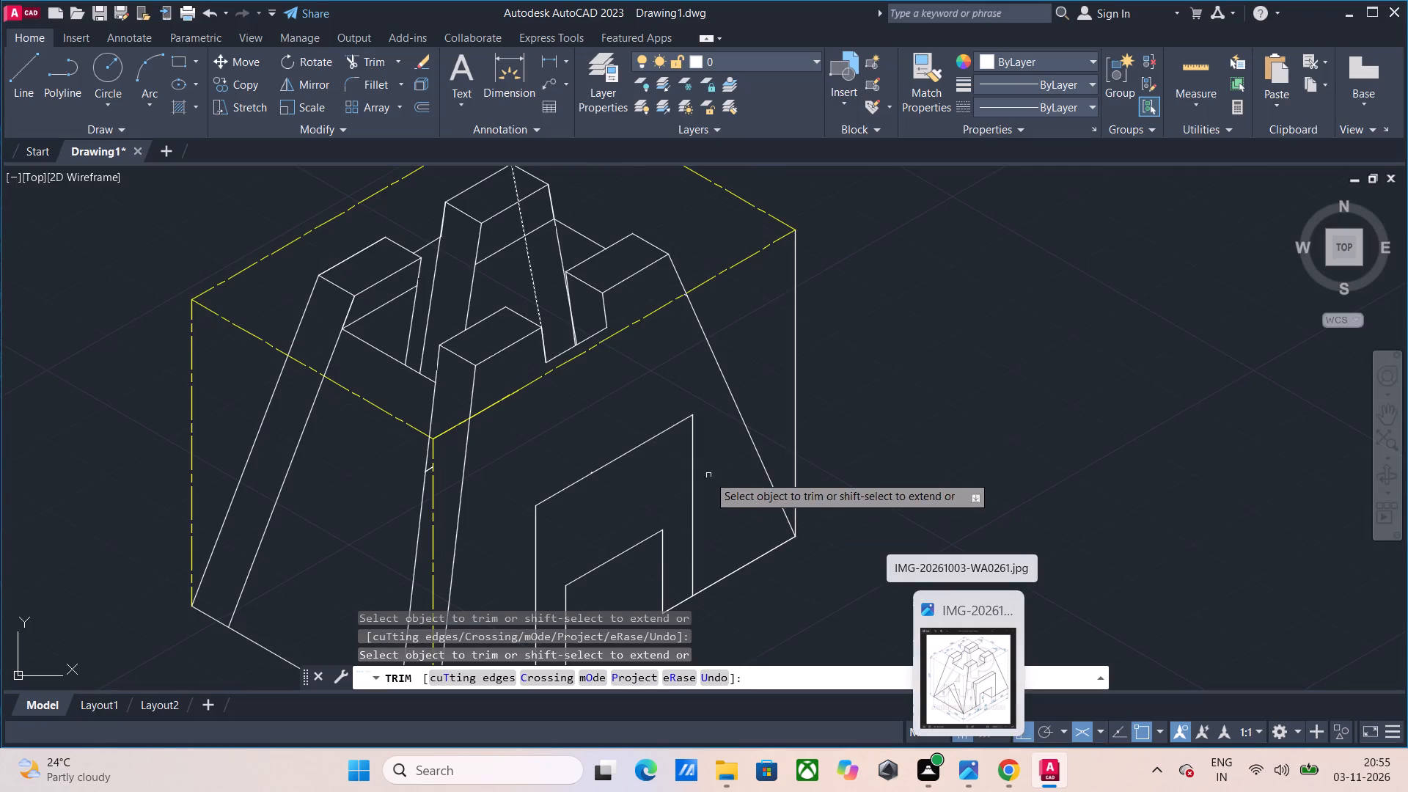
# Draw a line from the notch line's end on the rear tower's front edge to the notch corner on its left slanted edge.
pyautogui.click(17, 81)
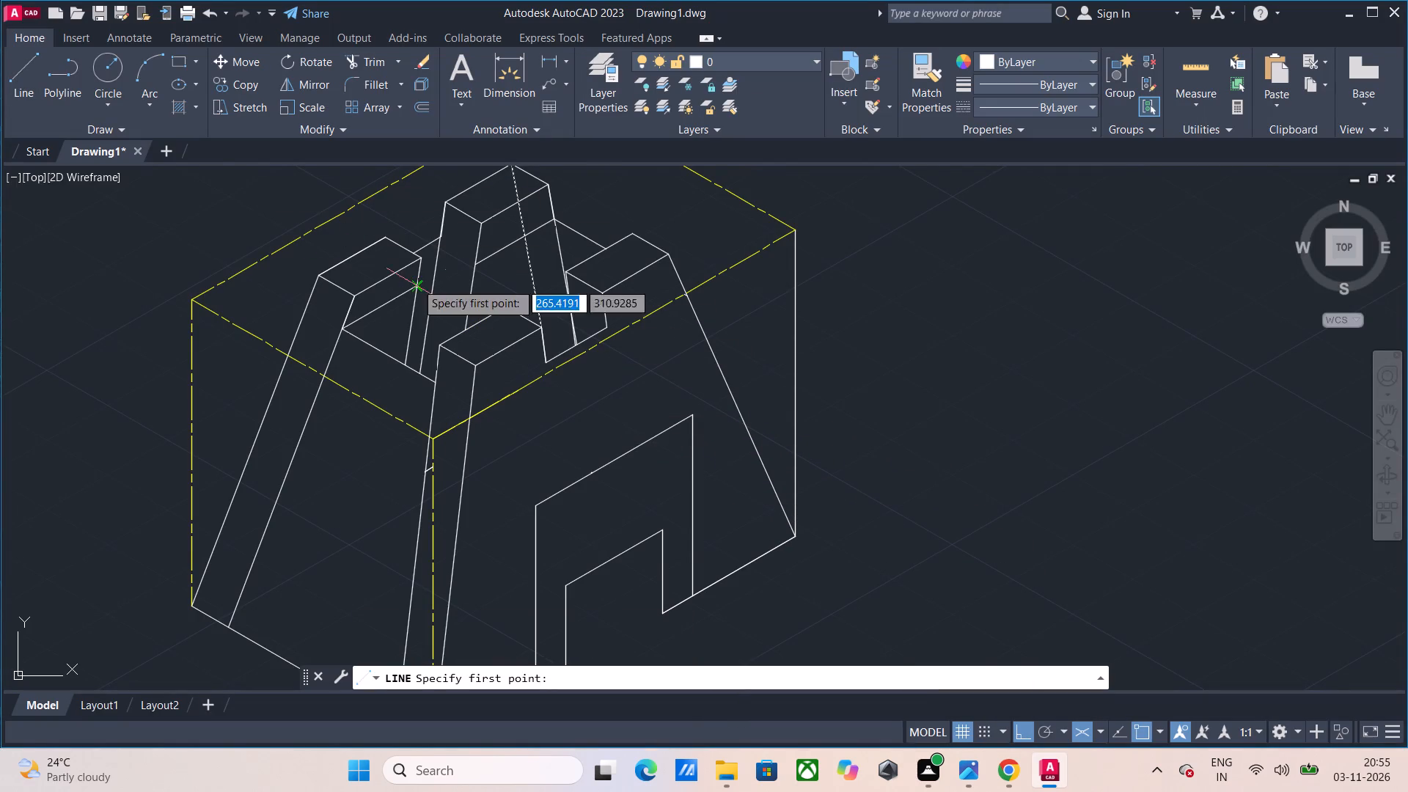
pyautogui.click(476, 264)
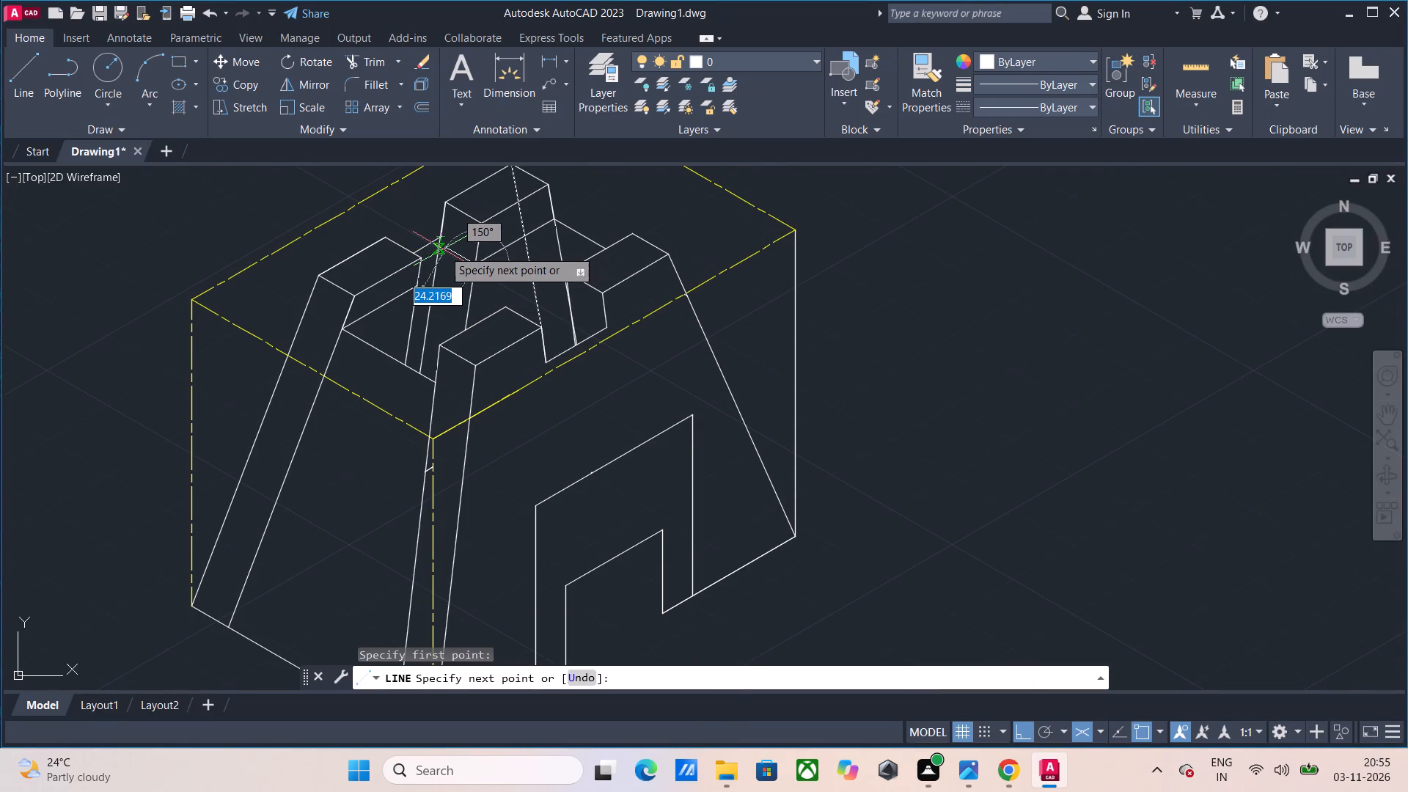
pyautogui.scroll(2, 444, 249)
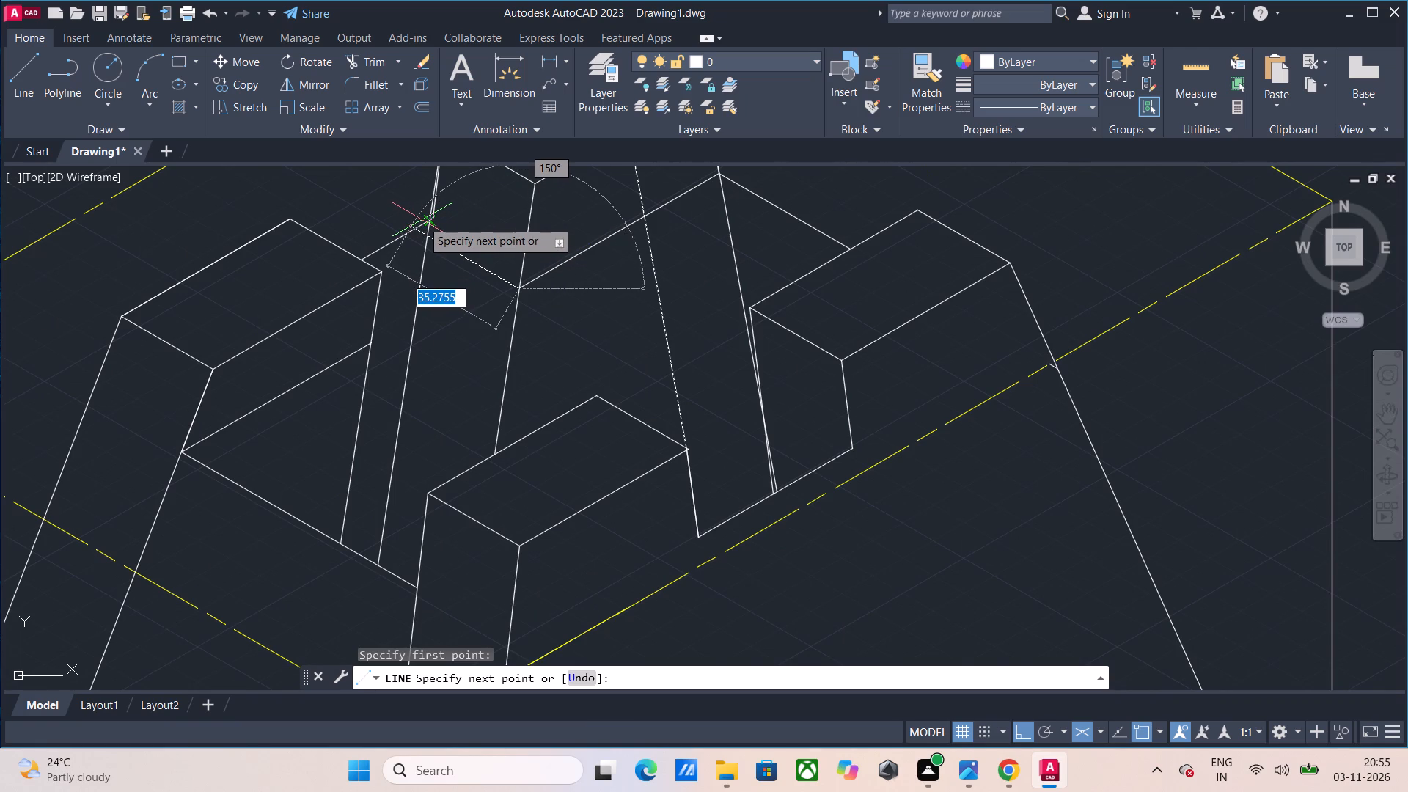
pyautogui.click(435, 222)
pyautogui.press('Escape')
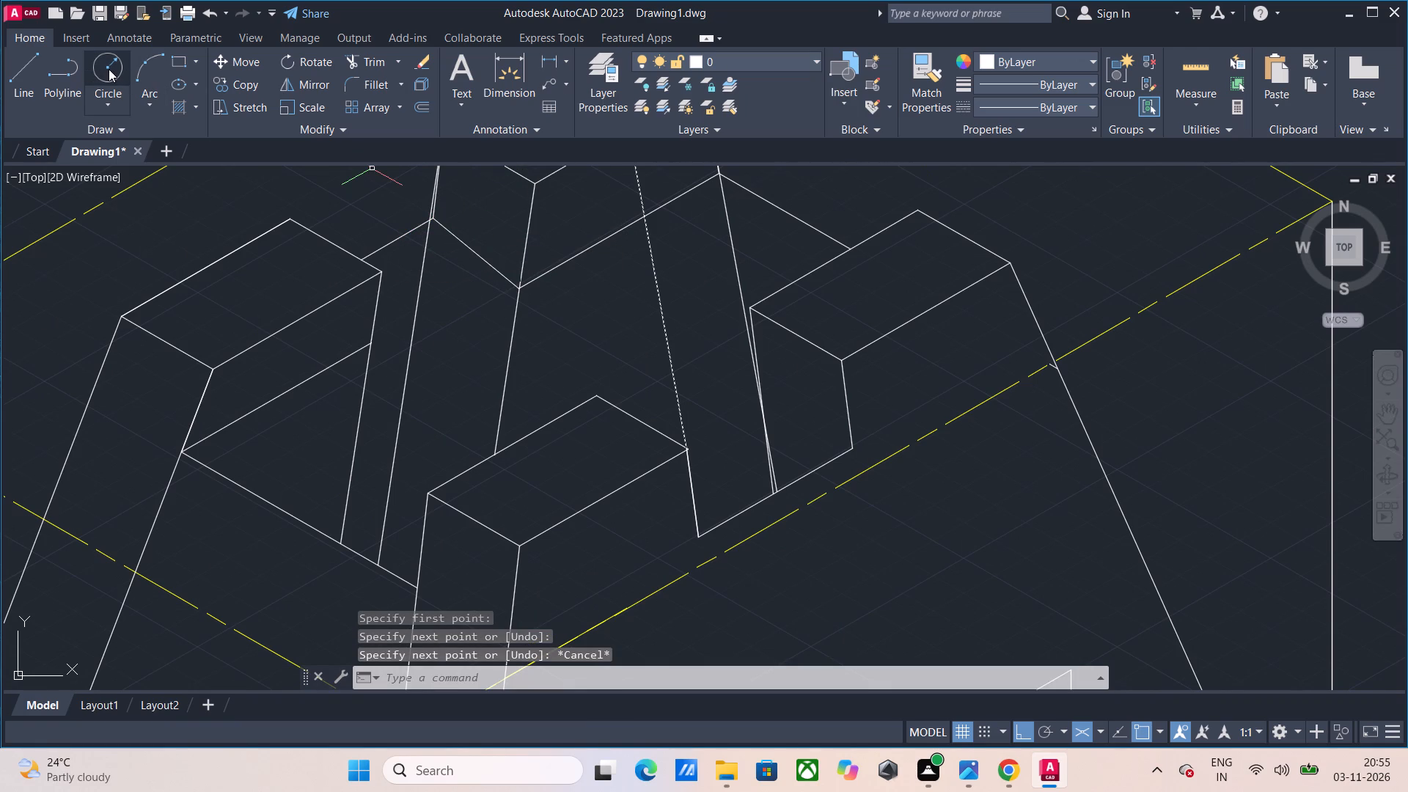
# Trim the stray near-duplicate slanted segment above the notch corner on the rear tower's left edge.
pyautogui.click(353, 65)
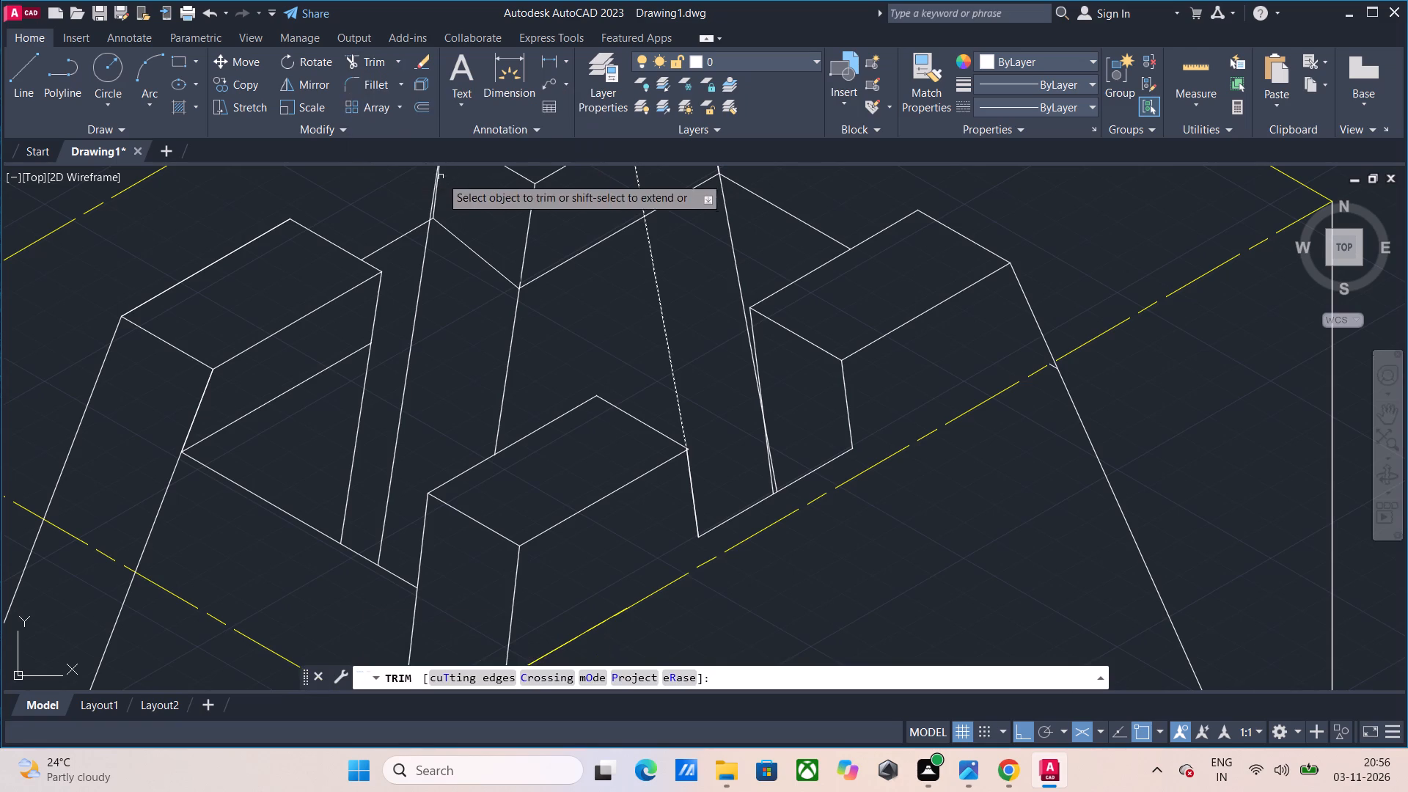
pyautogui.click(436, 207)
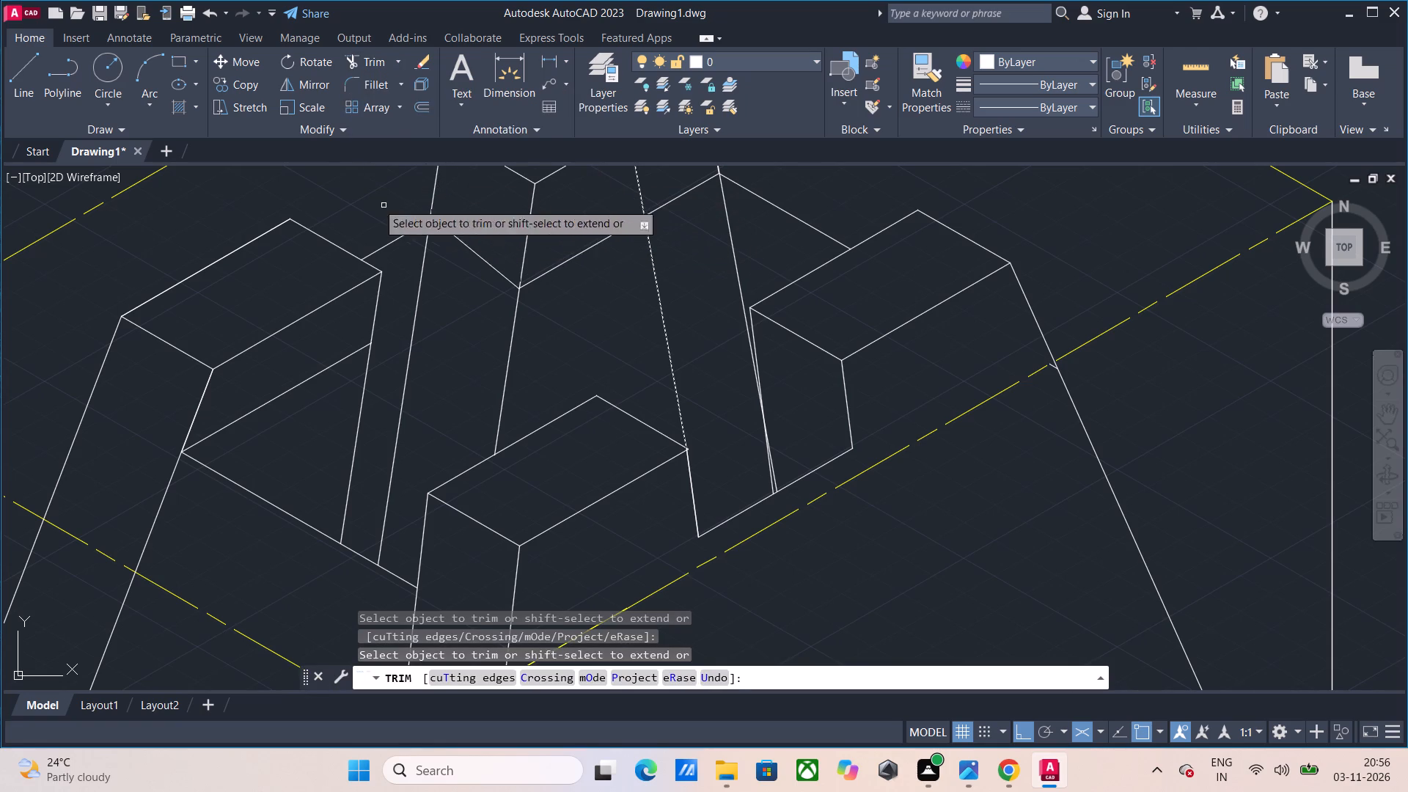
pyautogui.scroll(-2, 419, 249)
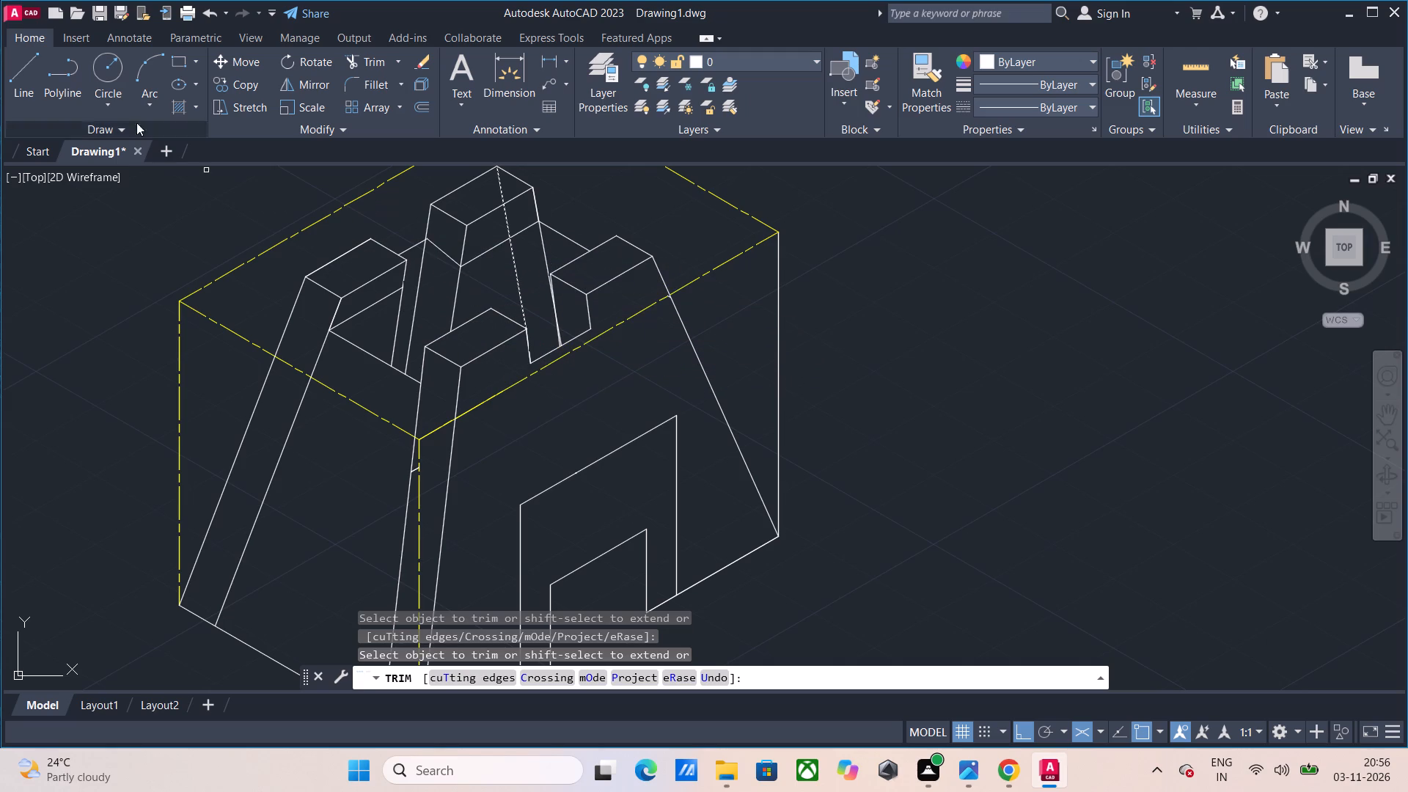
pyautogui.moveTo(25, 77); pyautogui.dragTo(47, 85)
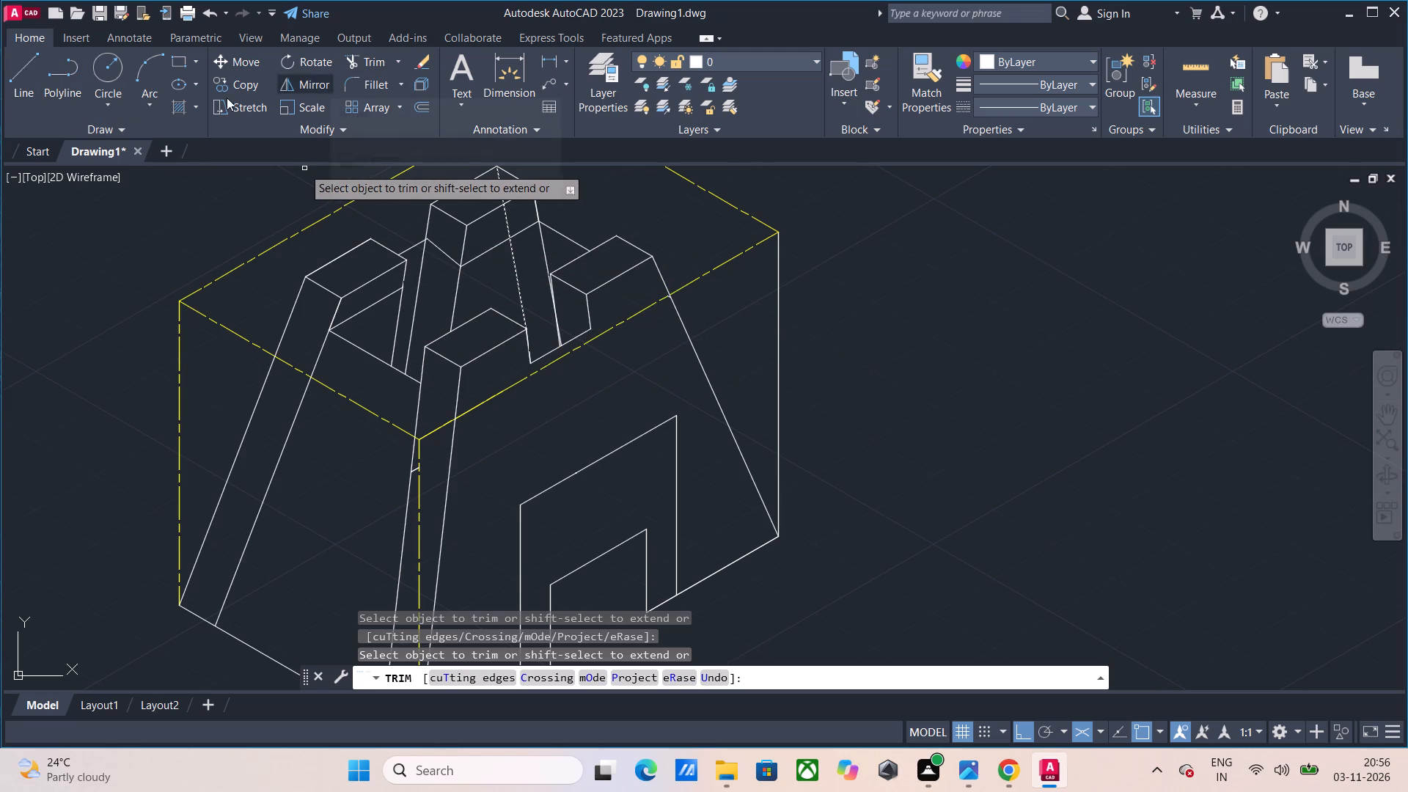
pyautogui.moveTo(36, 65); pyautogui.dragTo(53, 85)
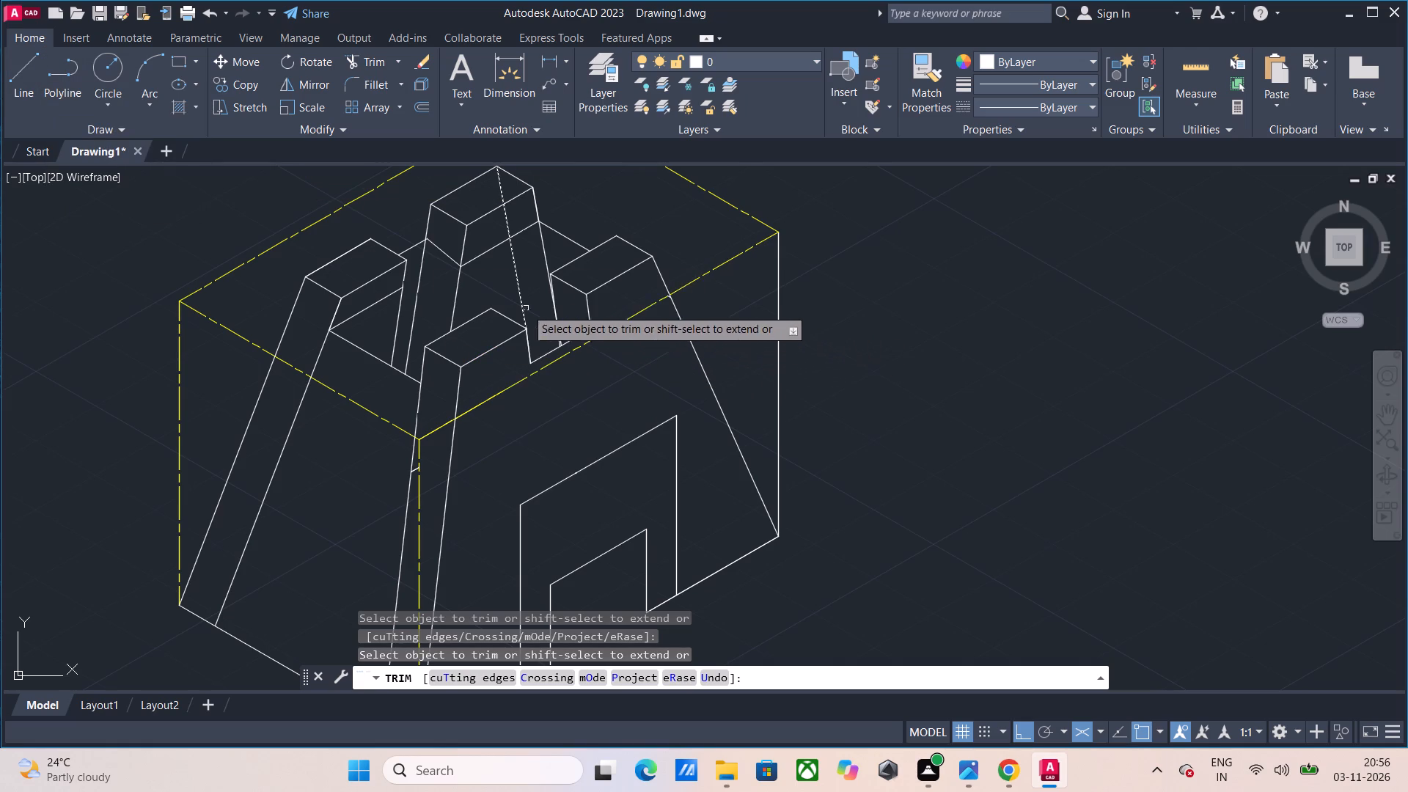
# Draw a line at 150° from the right tower's lower front notch corner past its left slanted edge.
pyautogui.click(29, 70)
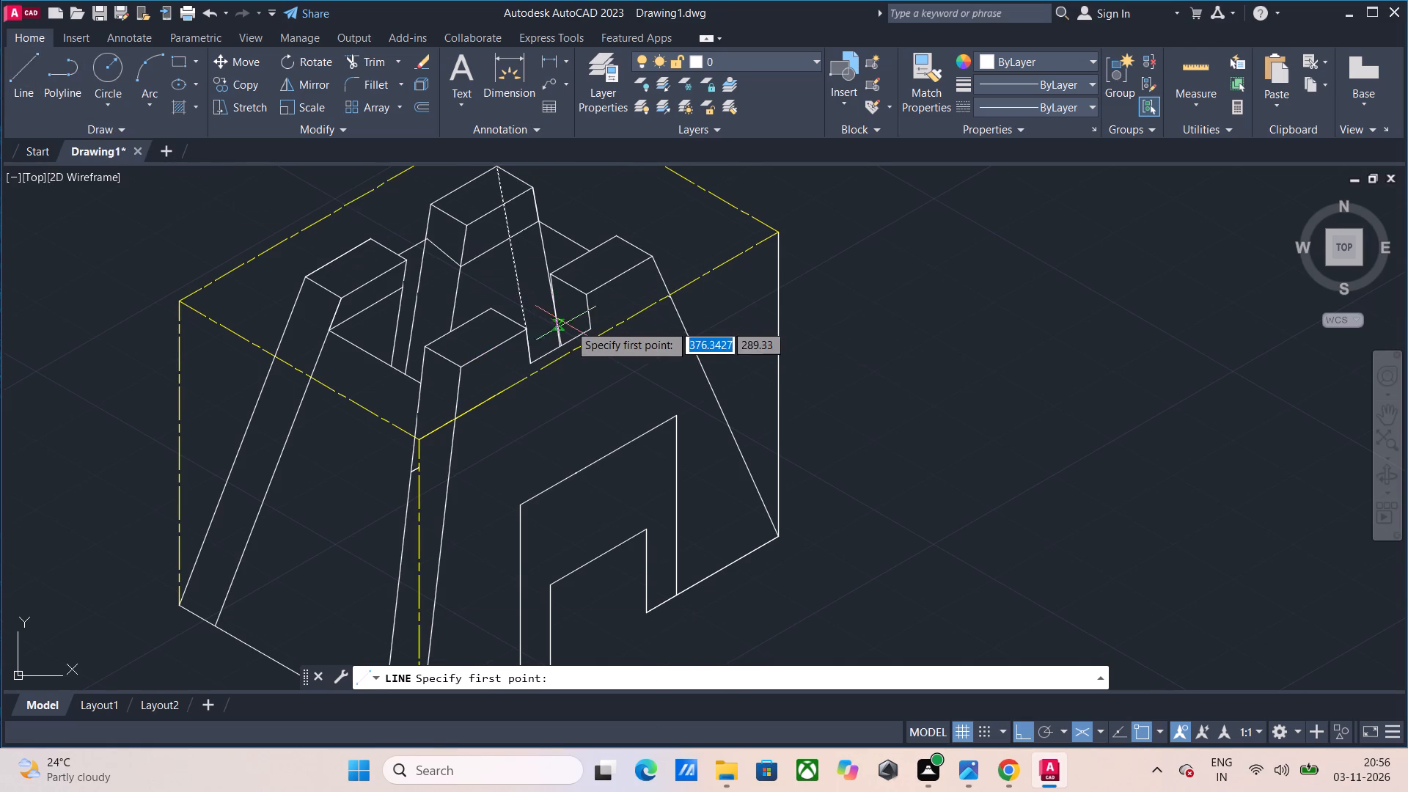
pyautogui.click(589, 329)
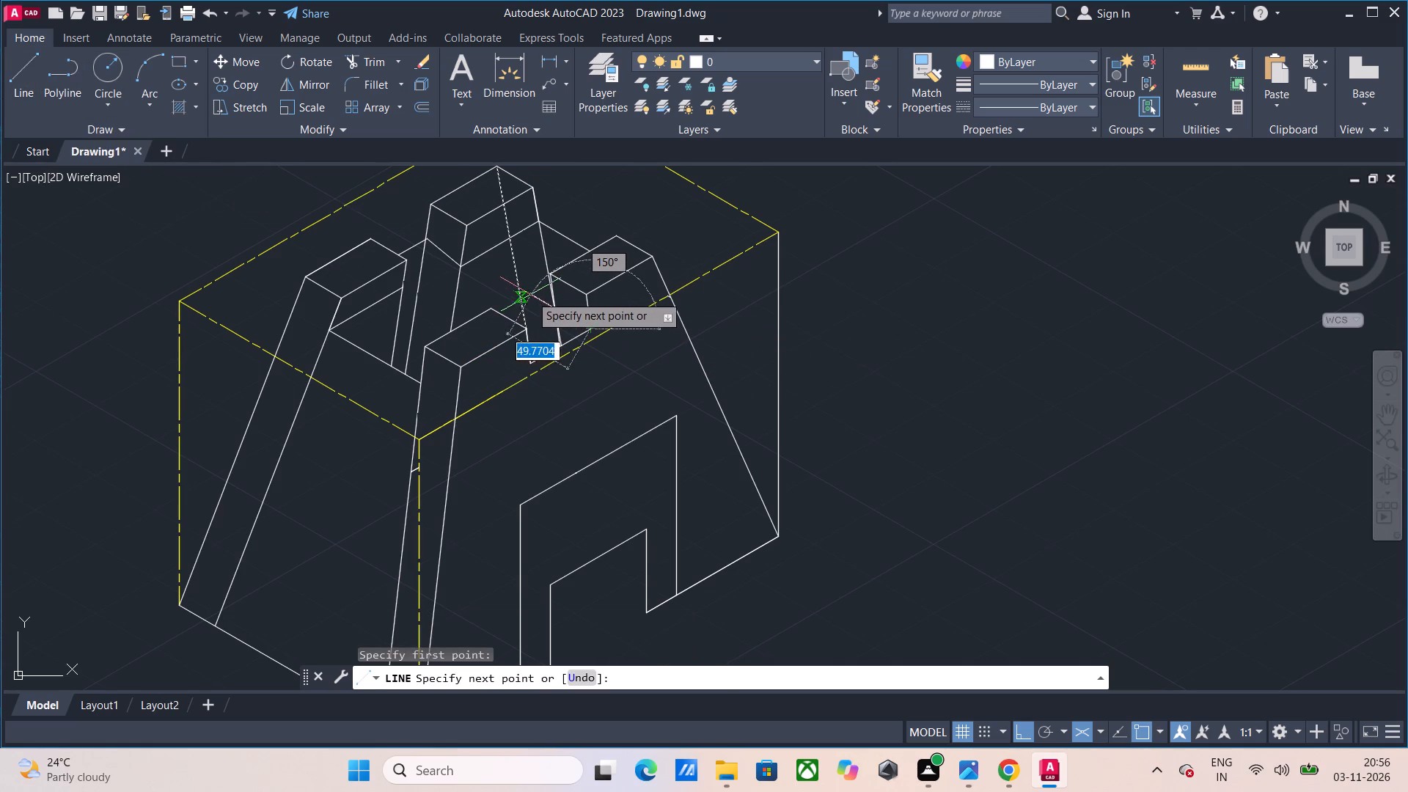
pyautogui.click(536, 296)
pyautogui.press('Escape')
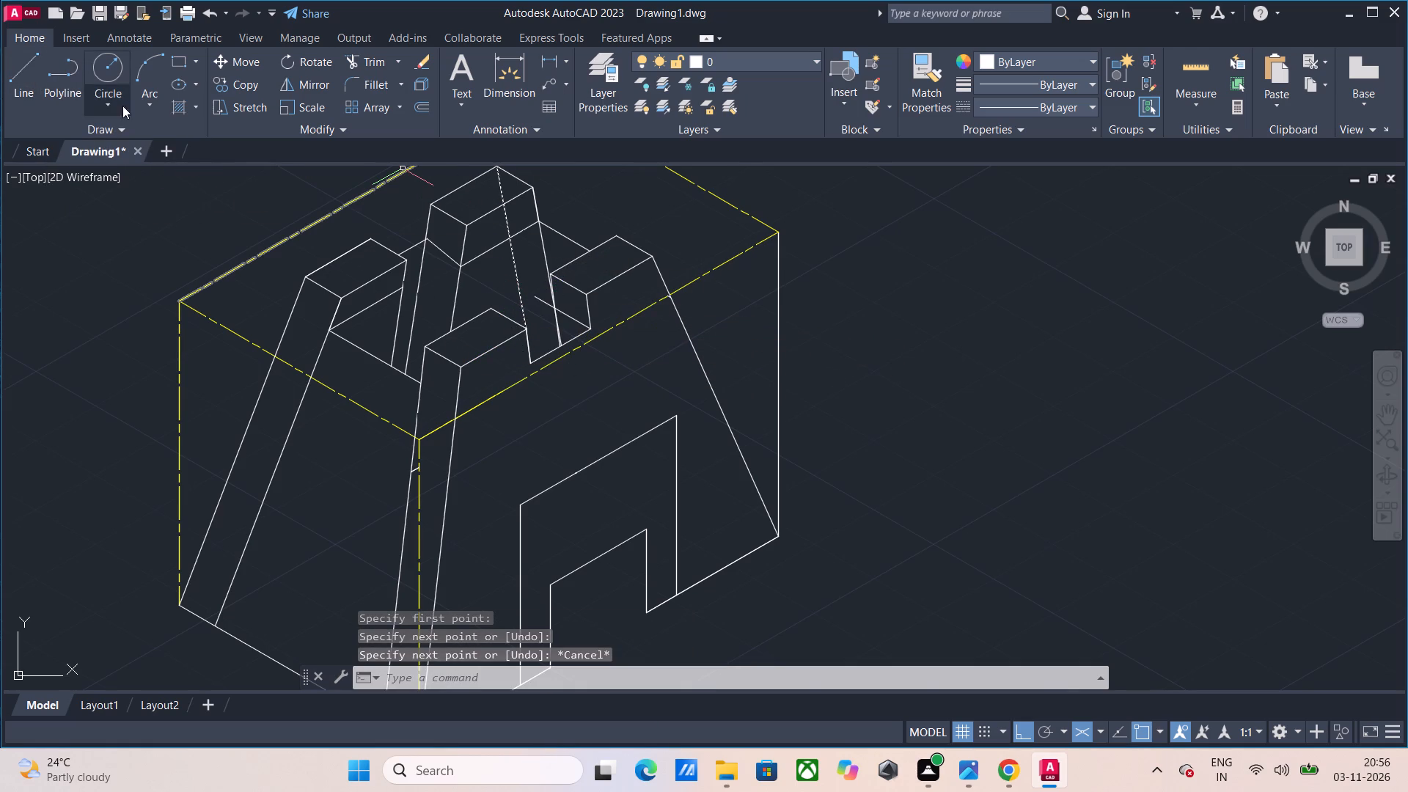
# Trim the new notch line's overshoot, the rear tower's right slanted edge below the notch, and the right tower's left slanted segments below the notch line.
pyautogui.click(357, 61)
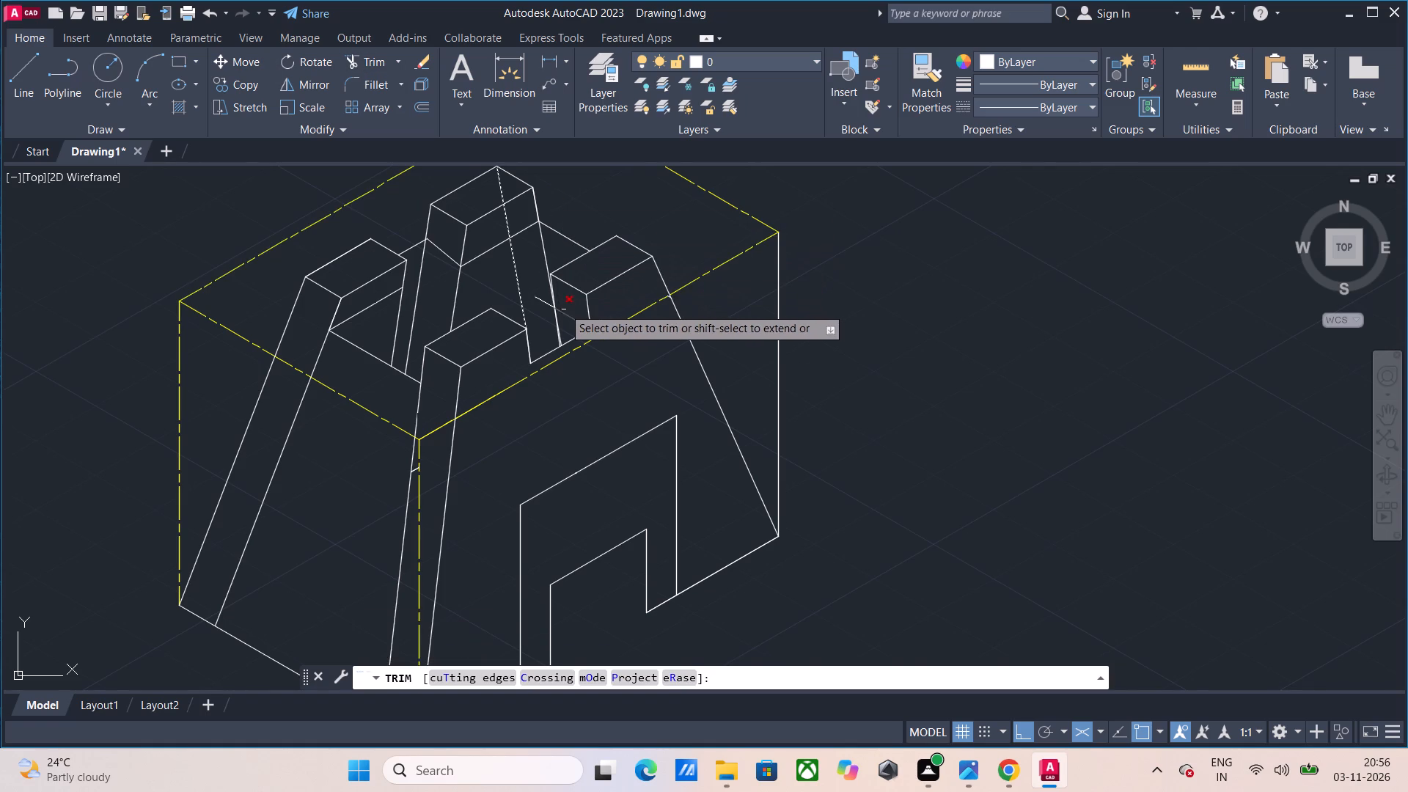
pyautogui.scroll(2, 573, 307)
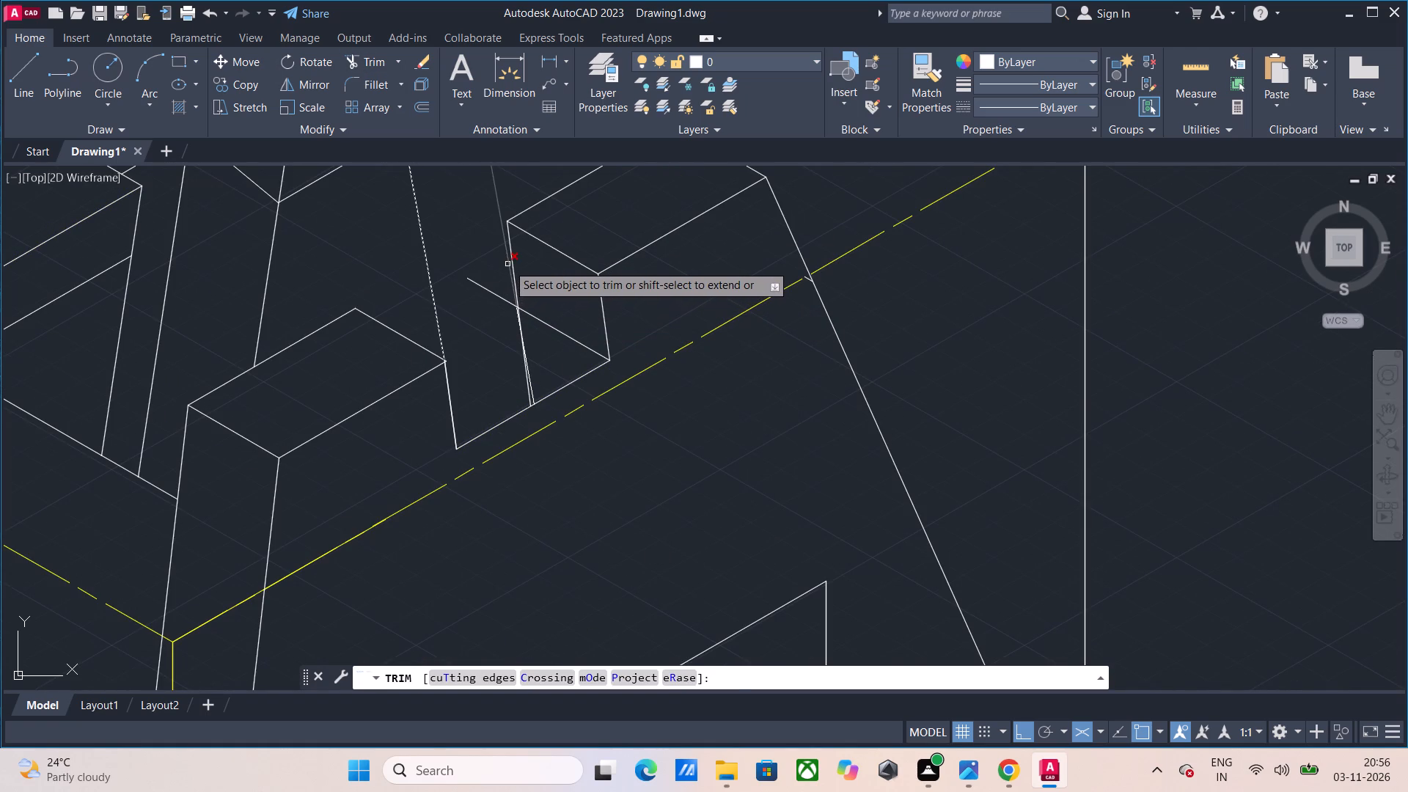
pyautogui.click(507, 264)
pyautogui.click(505, 298)
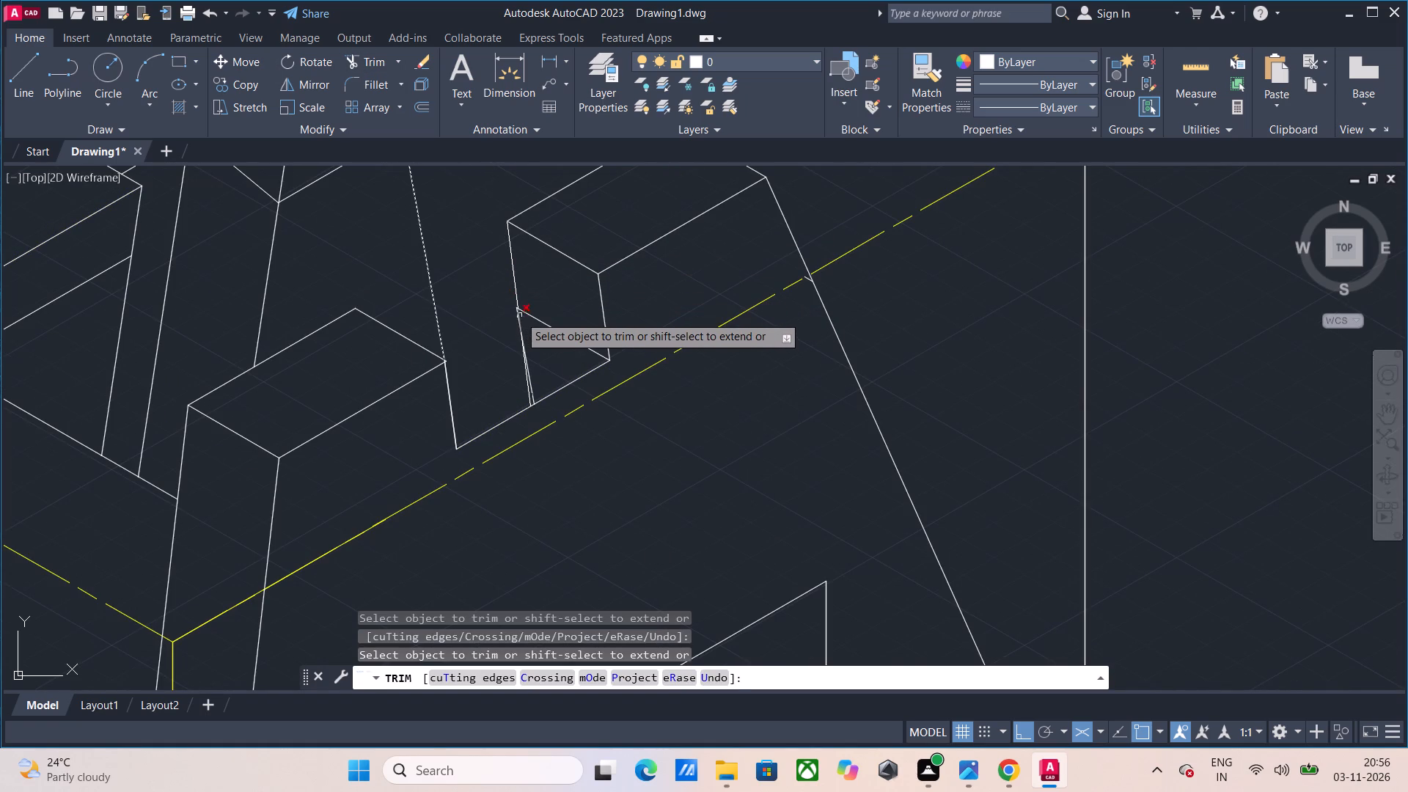
pyautogui.click(513, 311)
pyautogui.click(521, 323)
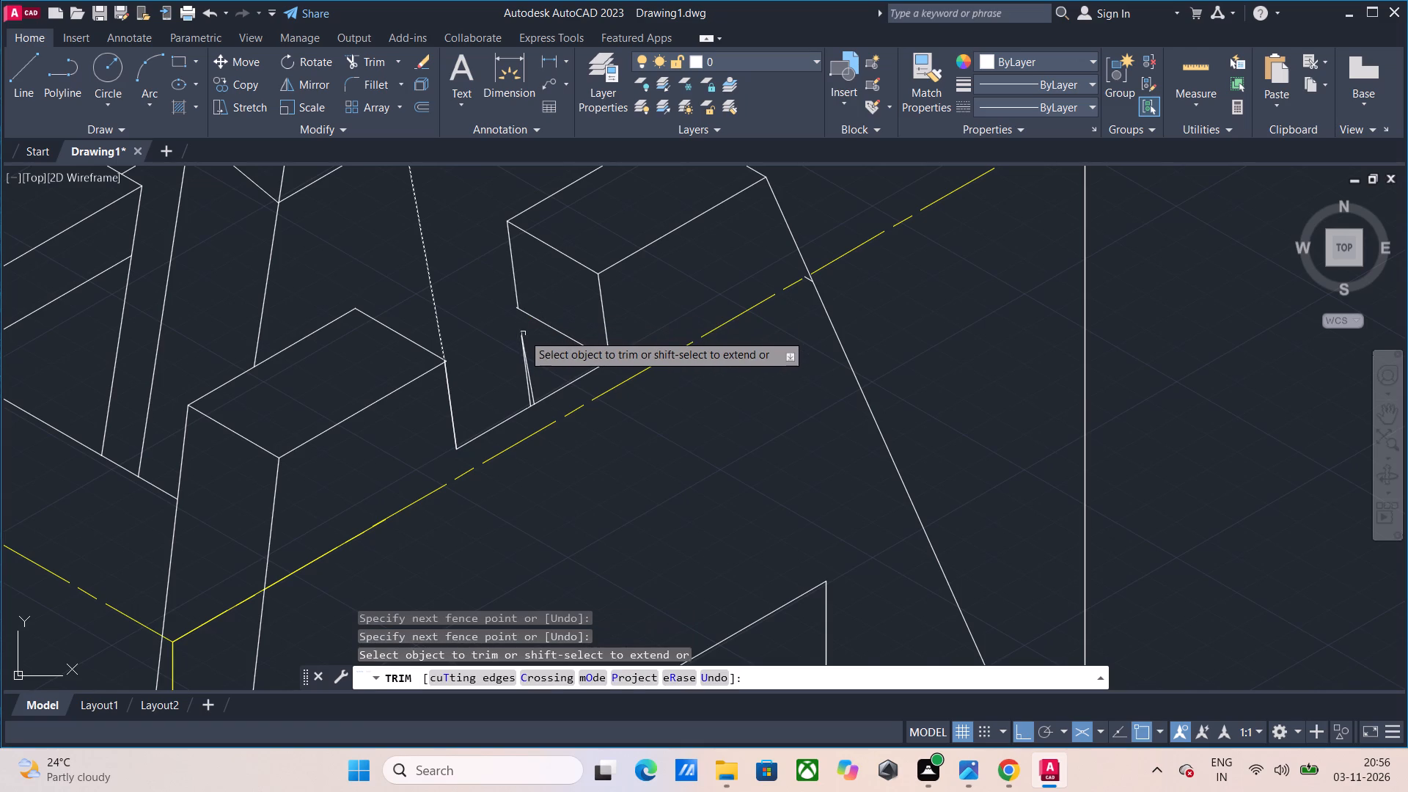
pyautogui.click(523, 334)
pyautogui.click(523, 348)
pyautogui.scroll(2, 513, 310)
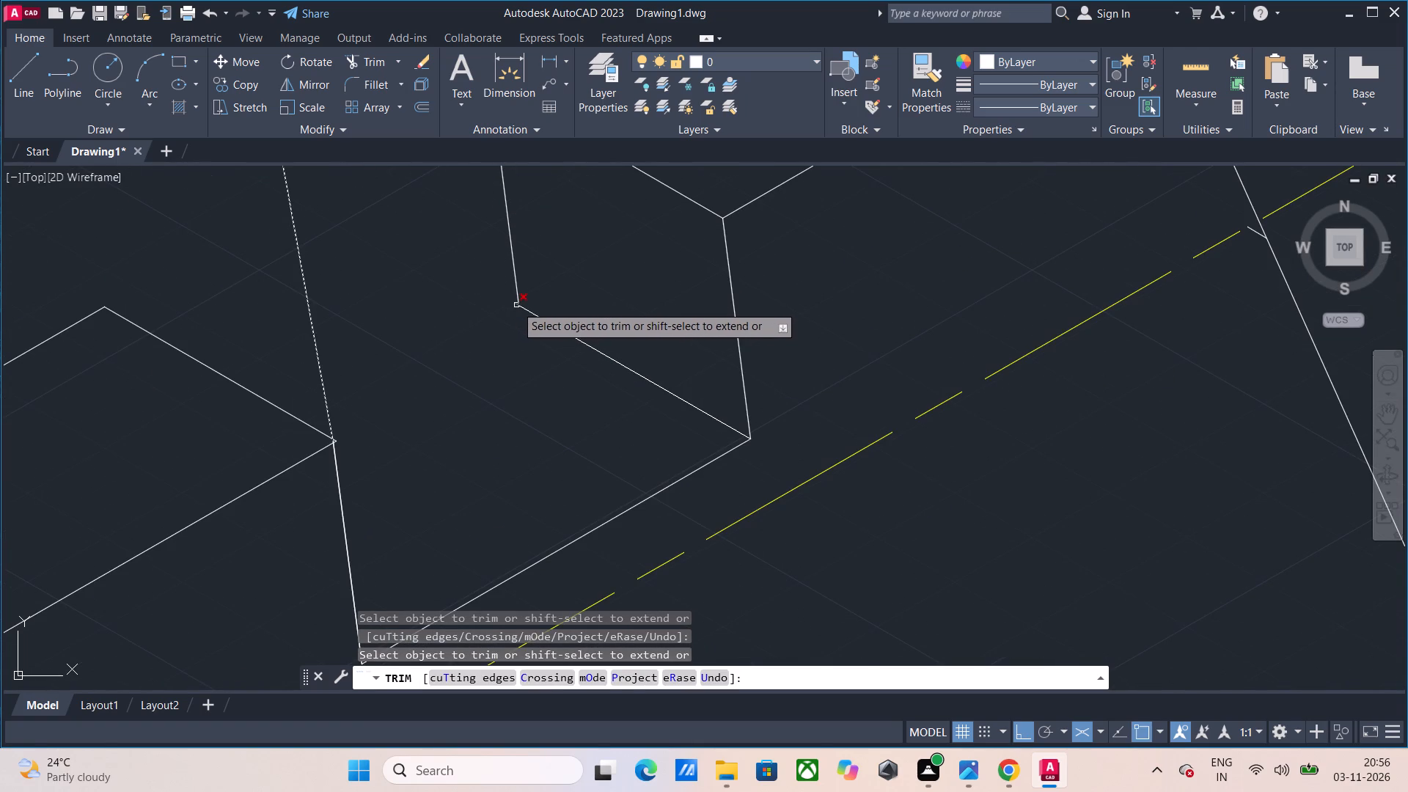
pyautogui.click(512, 304)
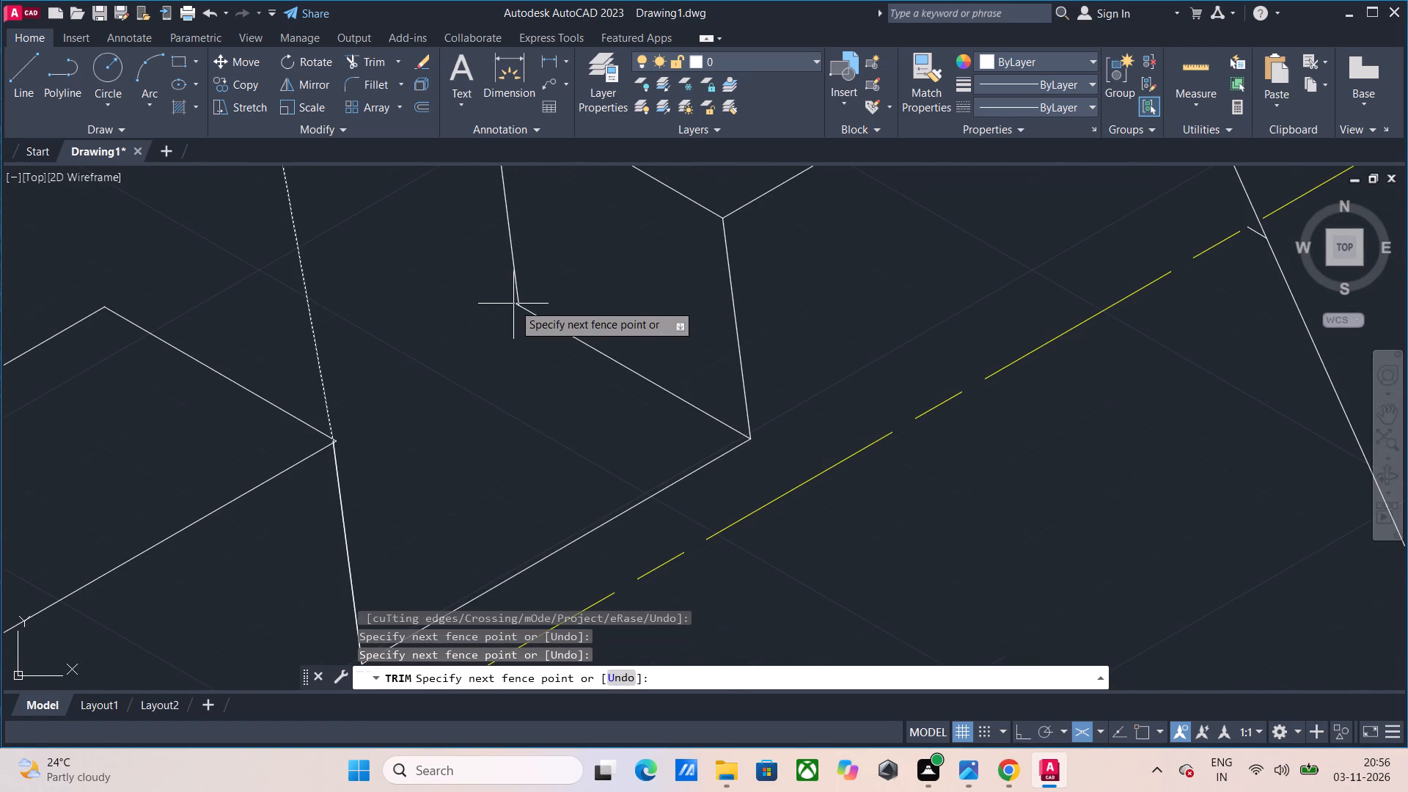
pyautogui.click(513, 304)
pyautogui.click(513, 304)
pyautogui.scroll(-2, 493, 345)
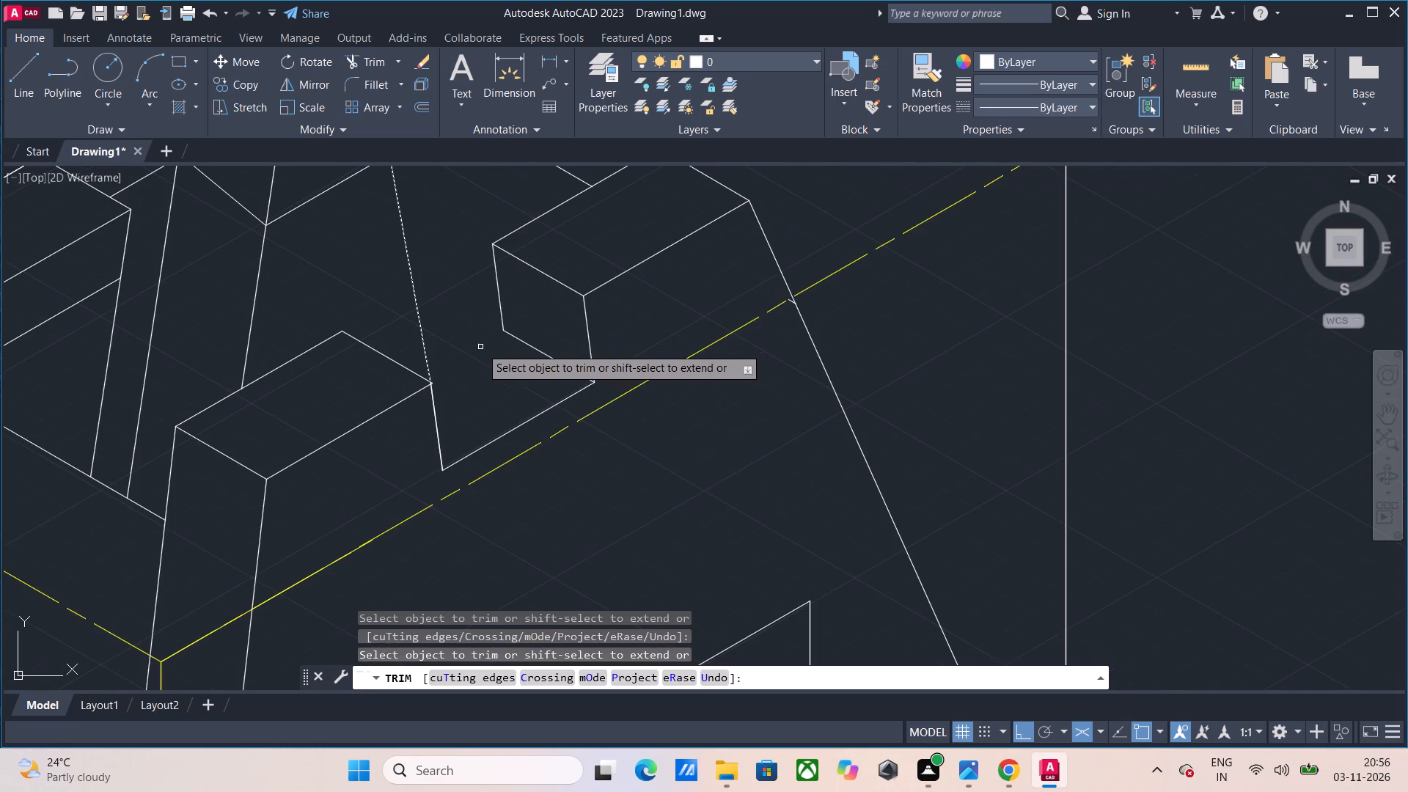
# Trim the dashed slanted edge from the rear tower's top and the rear tower's front and left slanted edges below the notch lines.
pyautogui.scroll(-2, 434, 341)
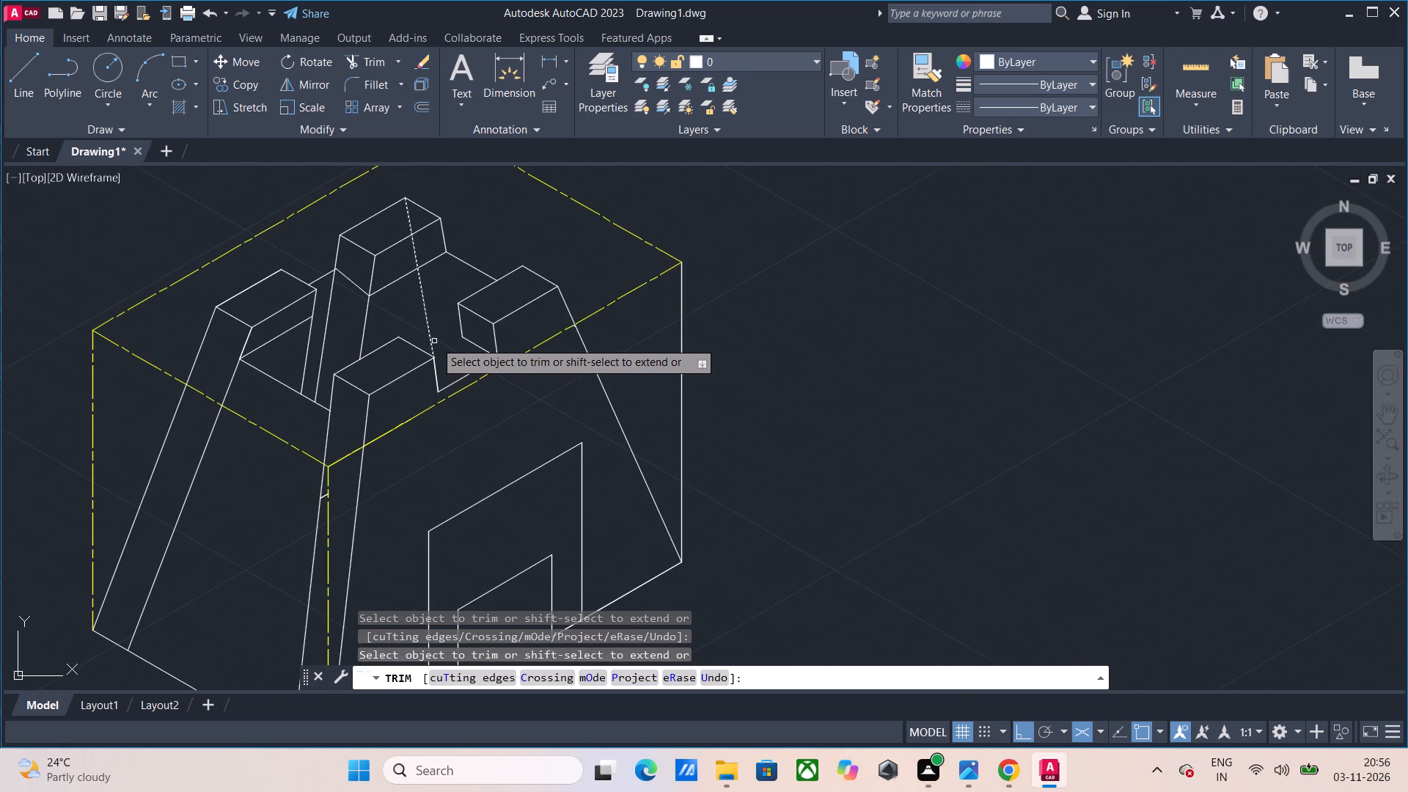
pyautogui.click(427, 320)
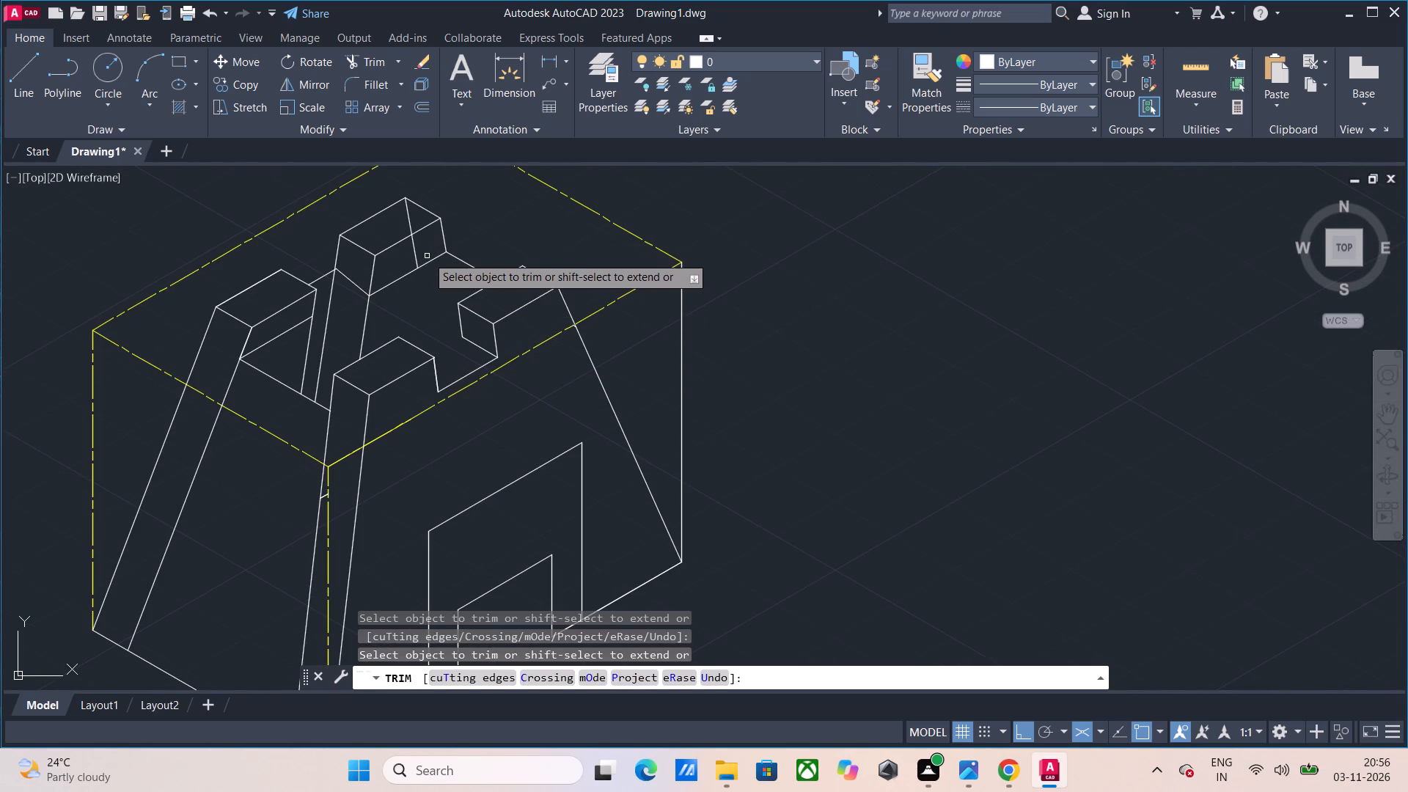
pyautogui.click(416, 254)
pyautogui.click(410, 221)
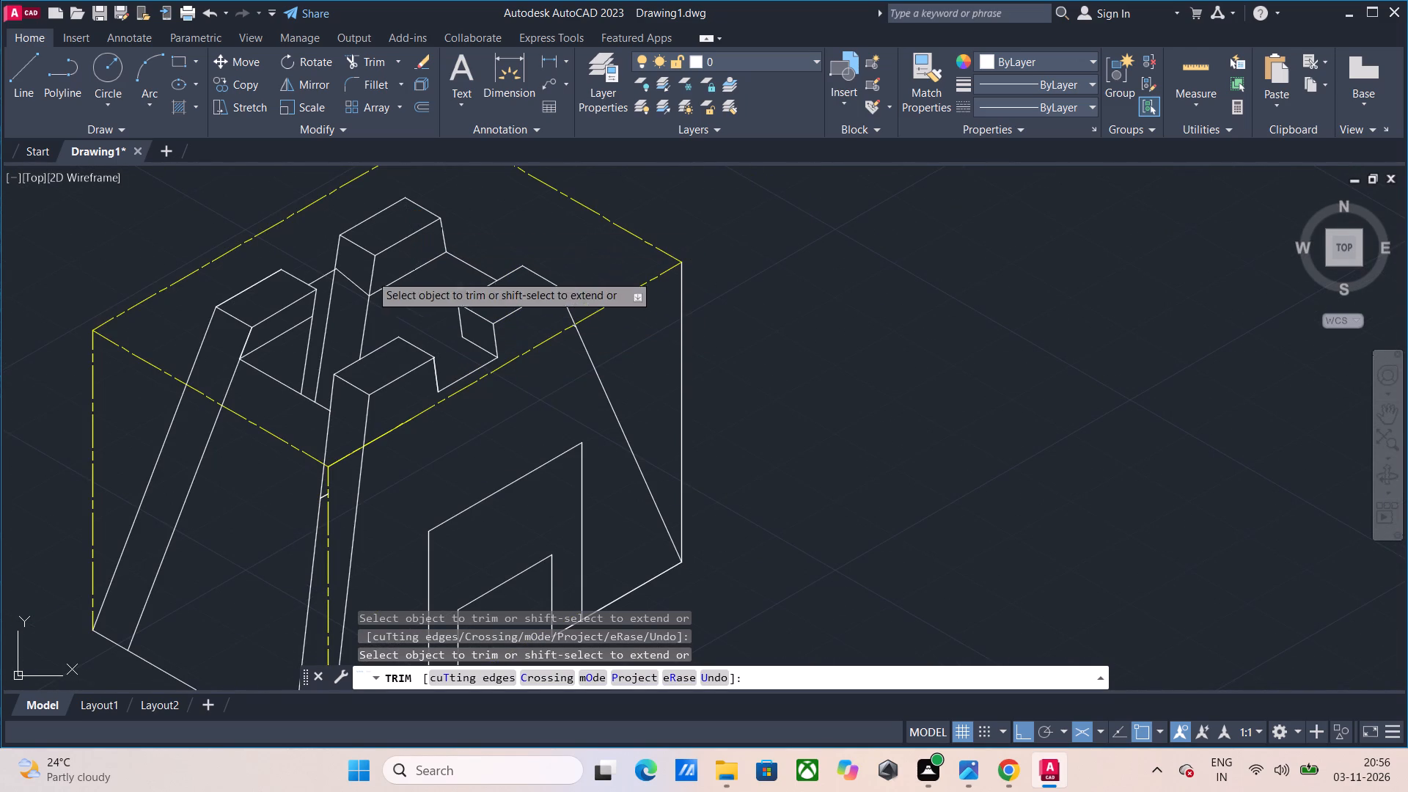
pyautogui.click(364, 320)
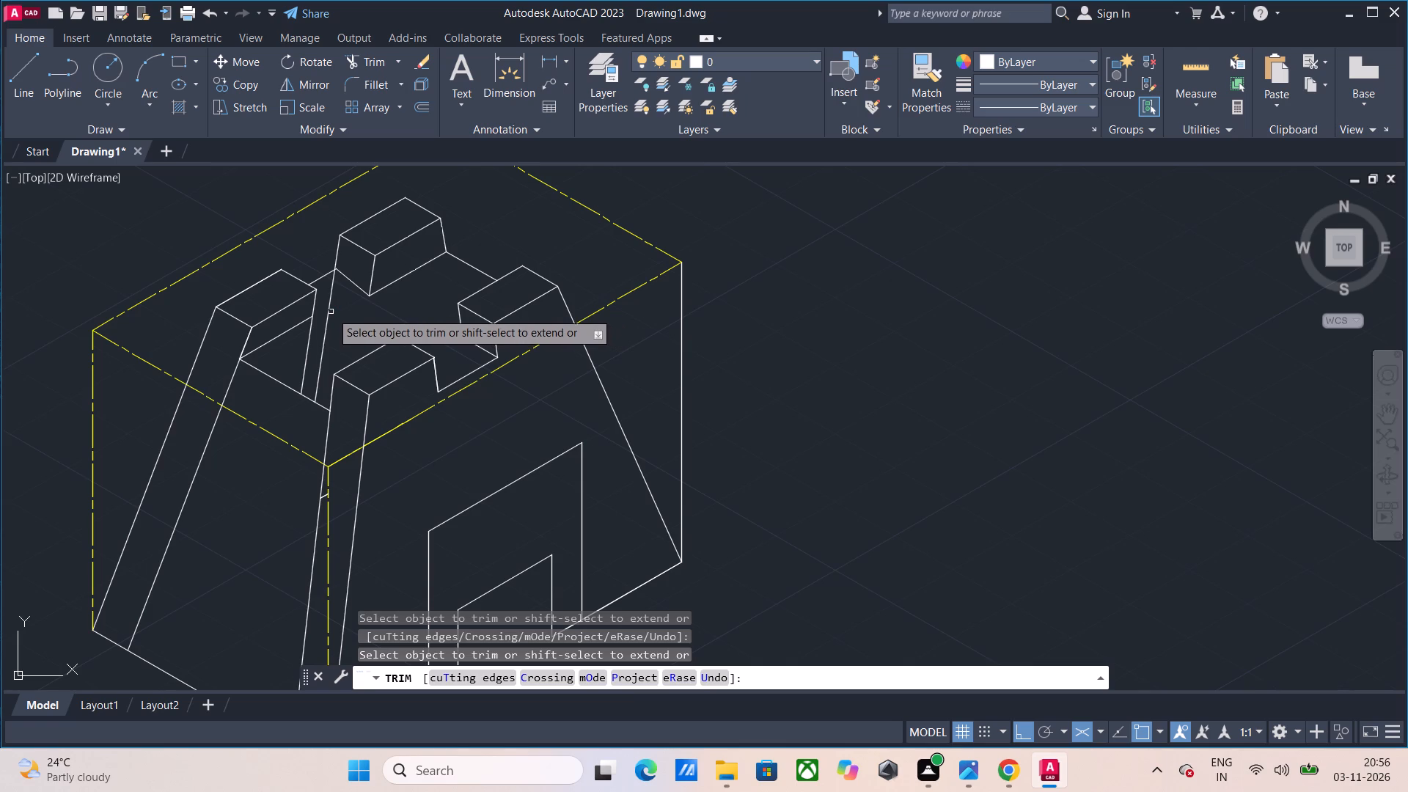
pyautogui.click(331, 308)
pyautogui.click(310, 347)
# Draw an 85-unit line from the box's front top corner along its right top edge, continuing at 150° across the front and left towers.
pyautogui.scroll(-1, 367, 330)
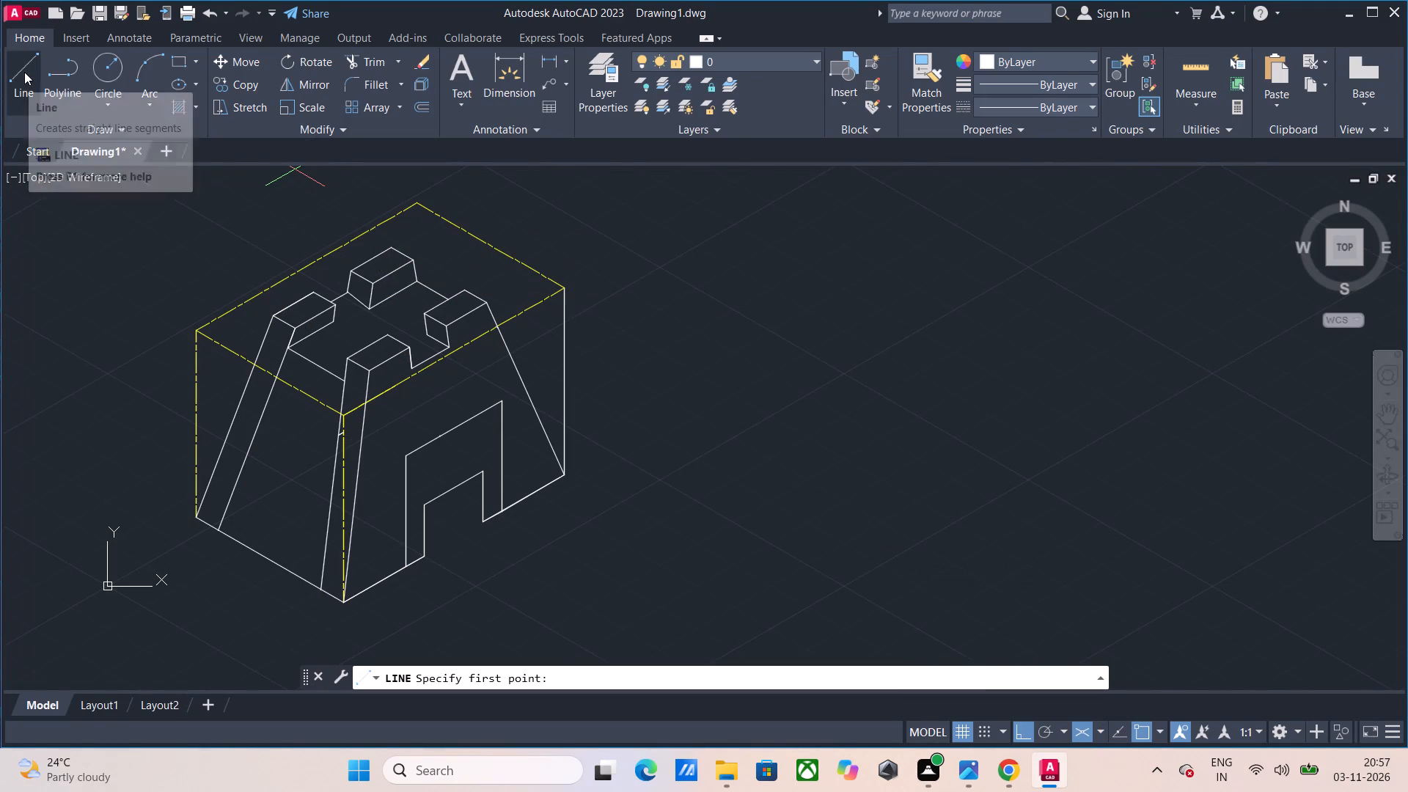
pyautogui.click(12, 79)
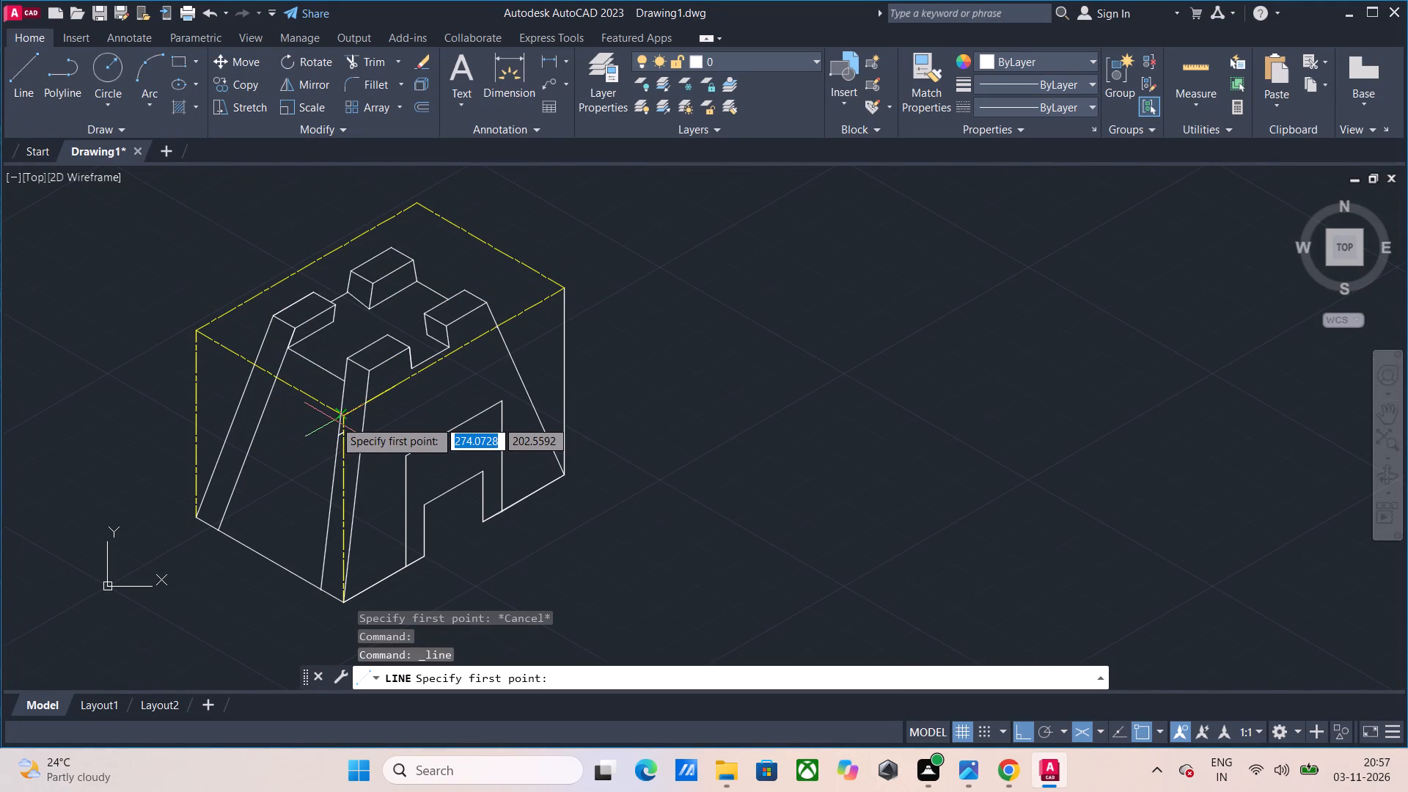
pyautogui.click(343, 414)
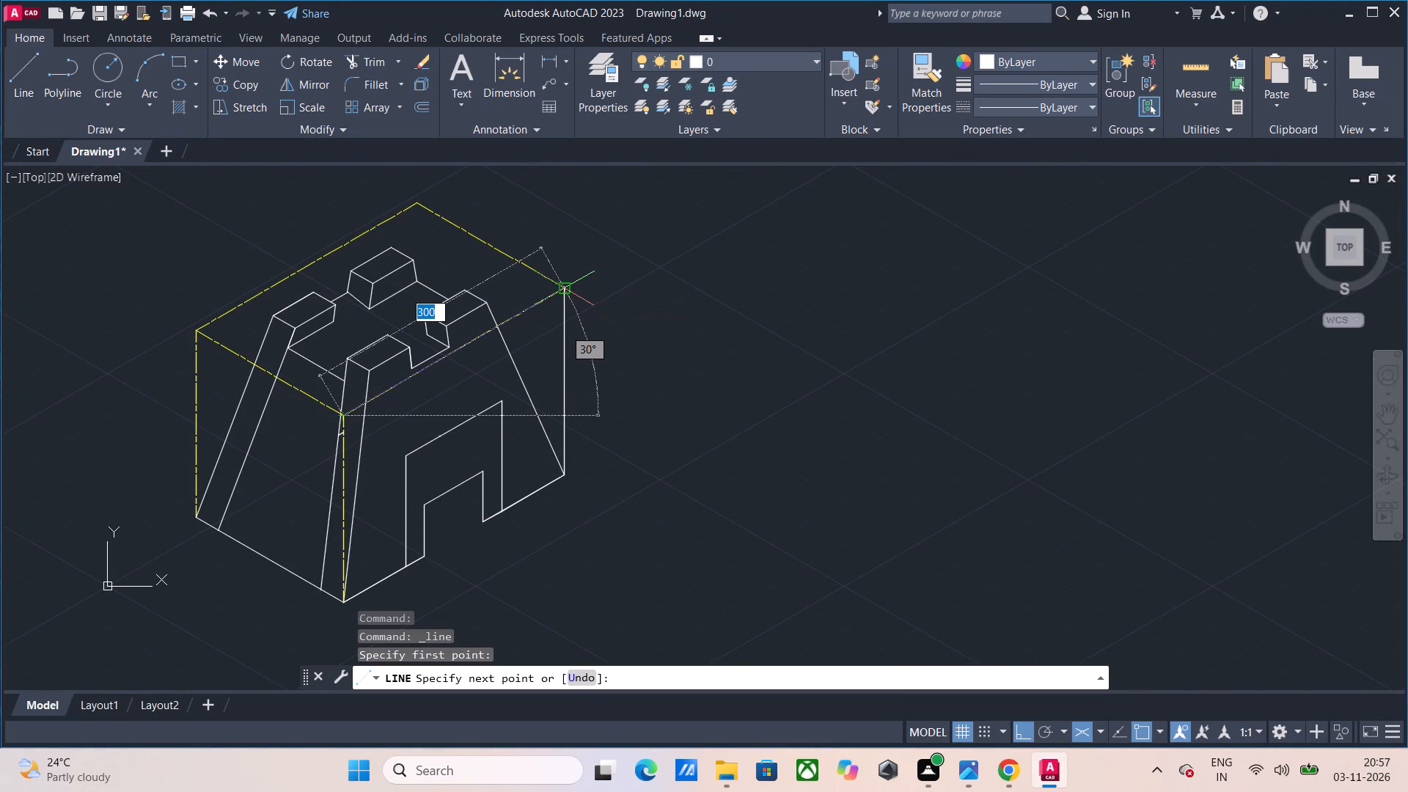
pyautogui.write('85')
pyautogui.press('Return')
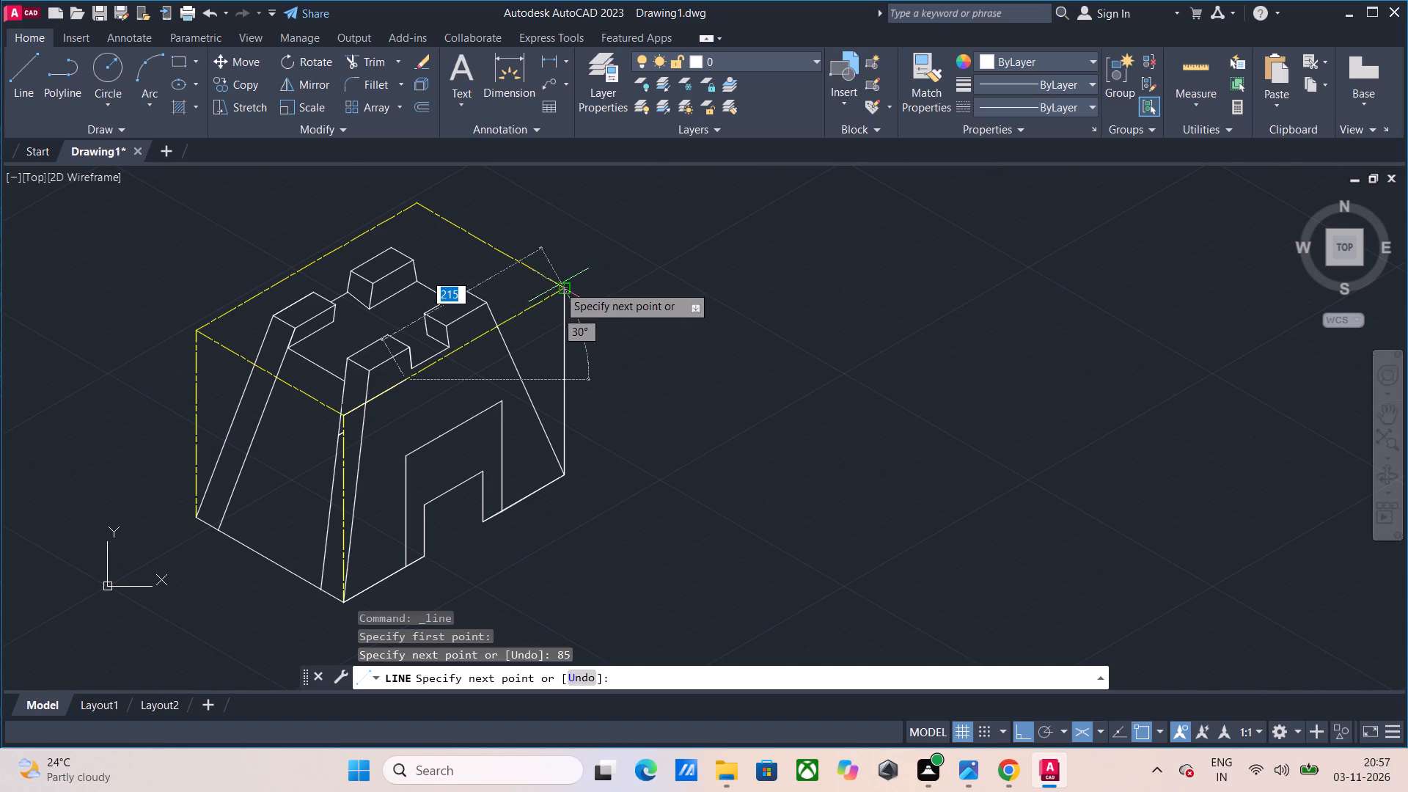
pyautogui.click(231, 235)
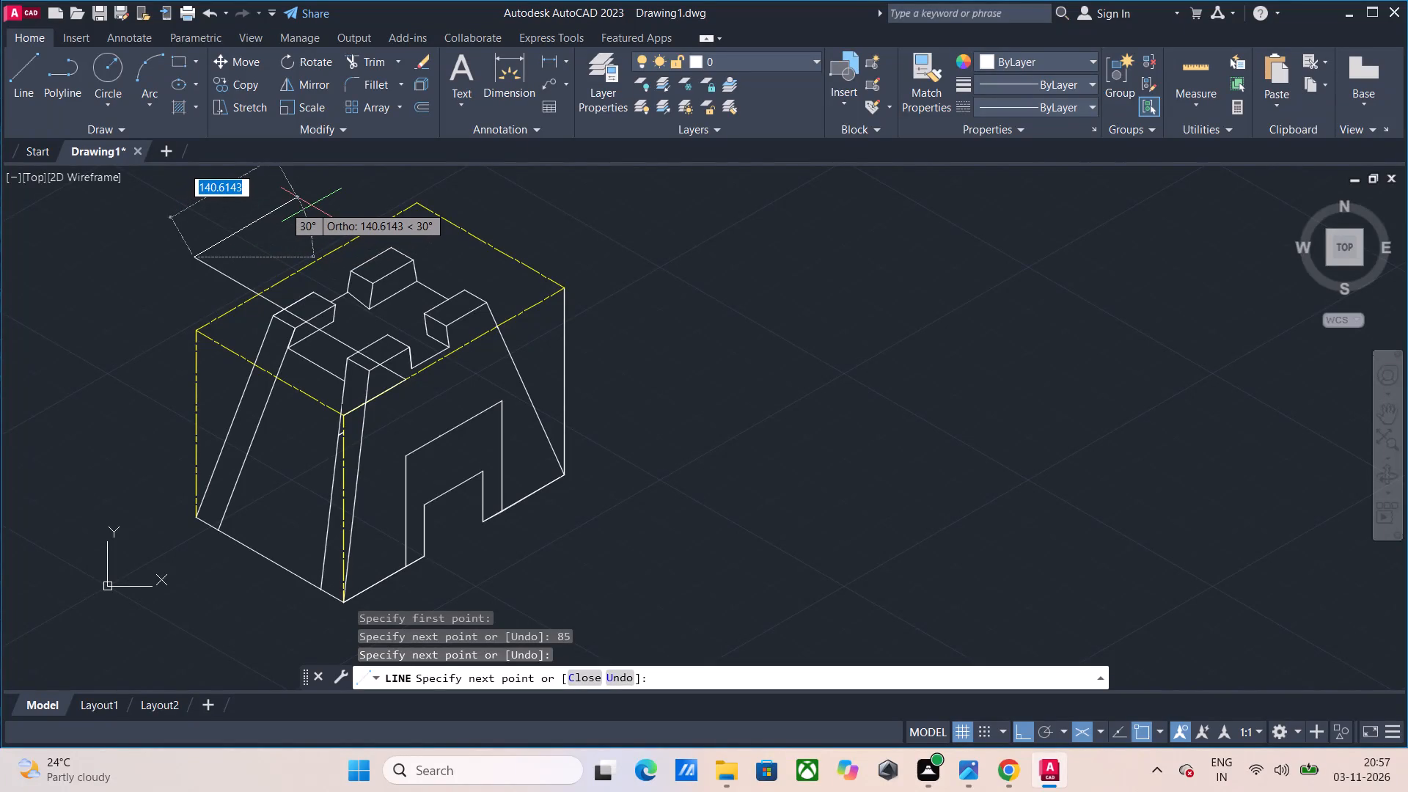
pyautogui.press('Escape')
# Draw a slanted line from the outer doorway's front bottom corner to where the 150° construction line crosses the front tower's top edge.
pyautogui.press('Return')
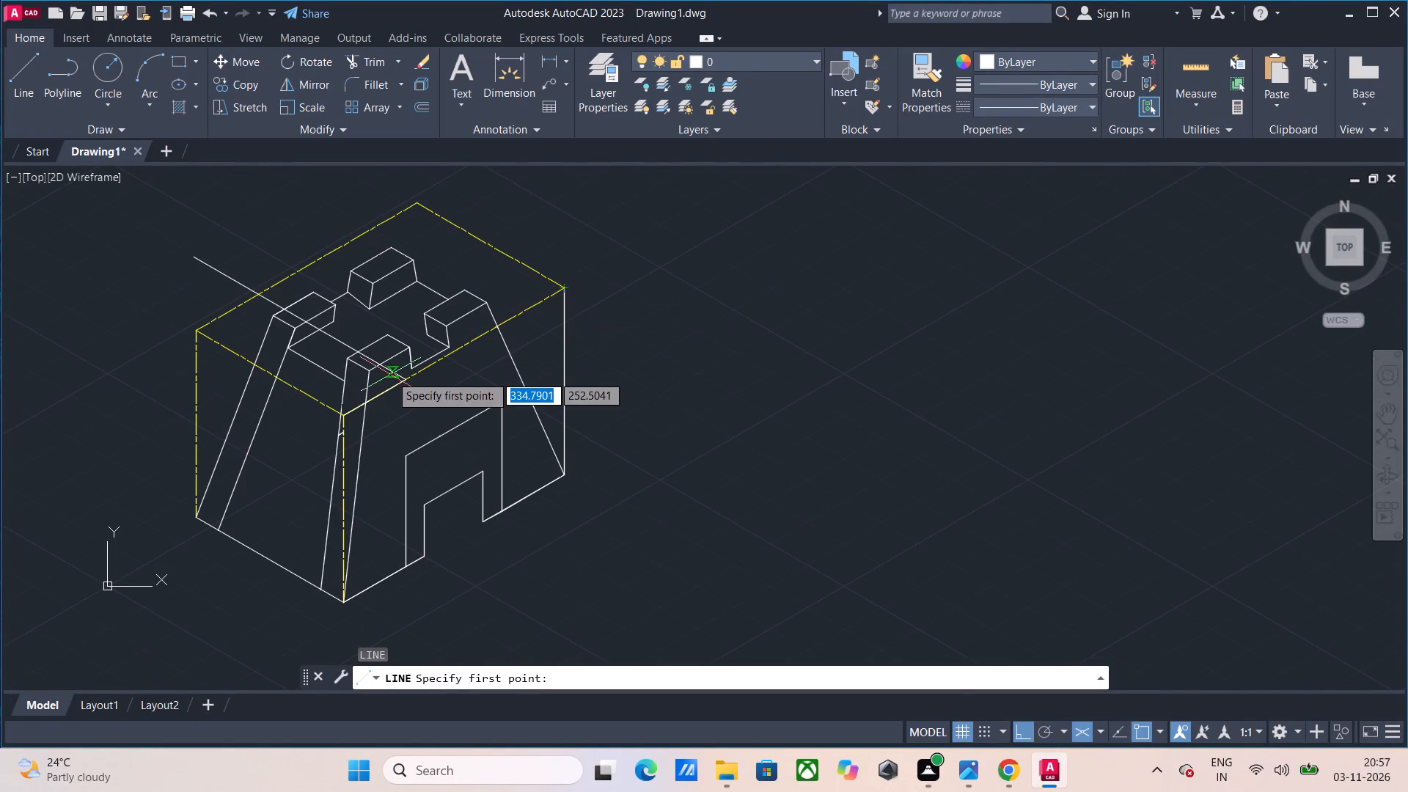
pyautogui.click(407, 565)
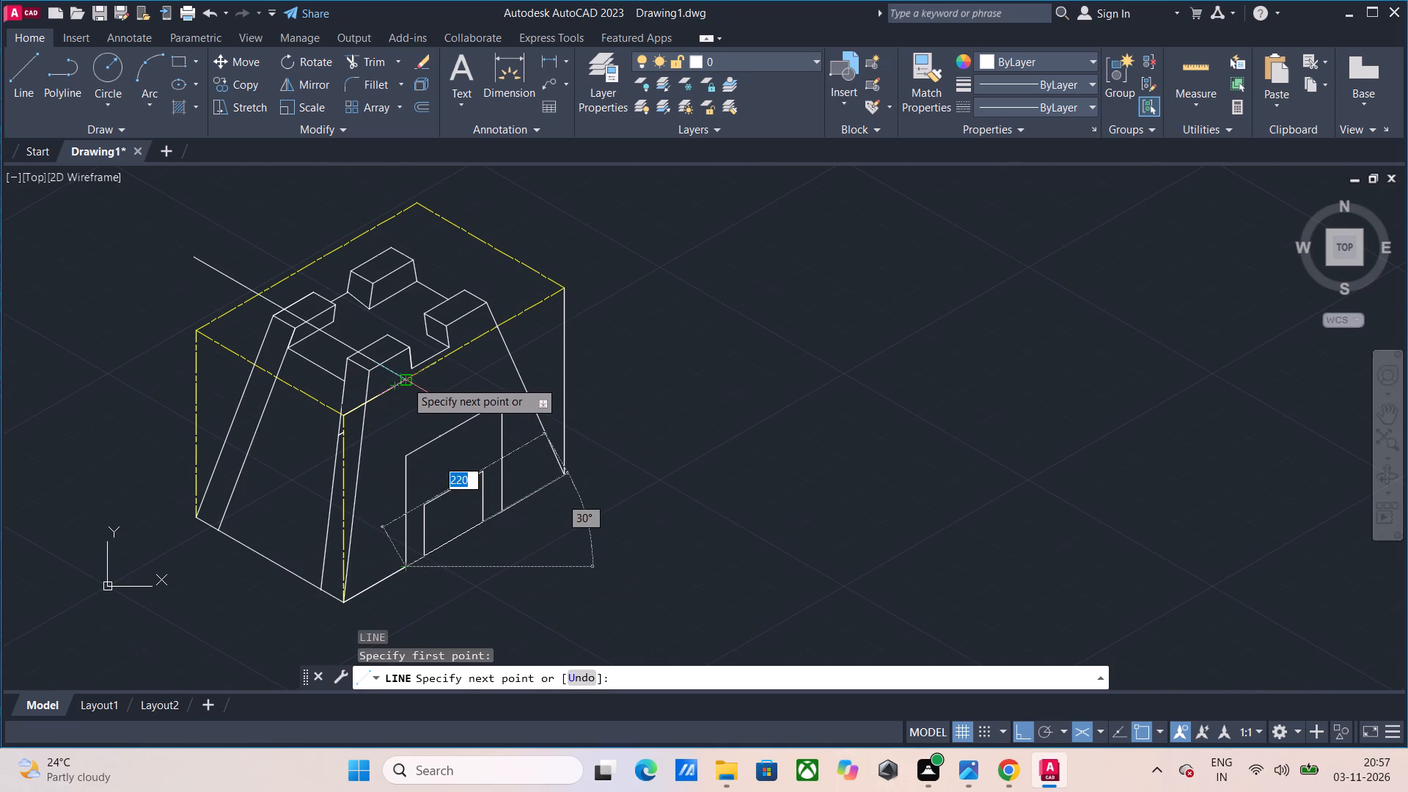
pyautogui.click(406, 381)
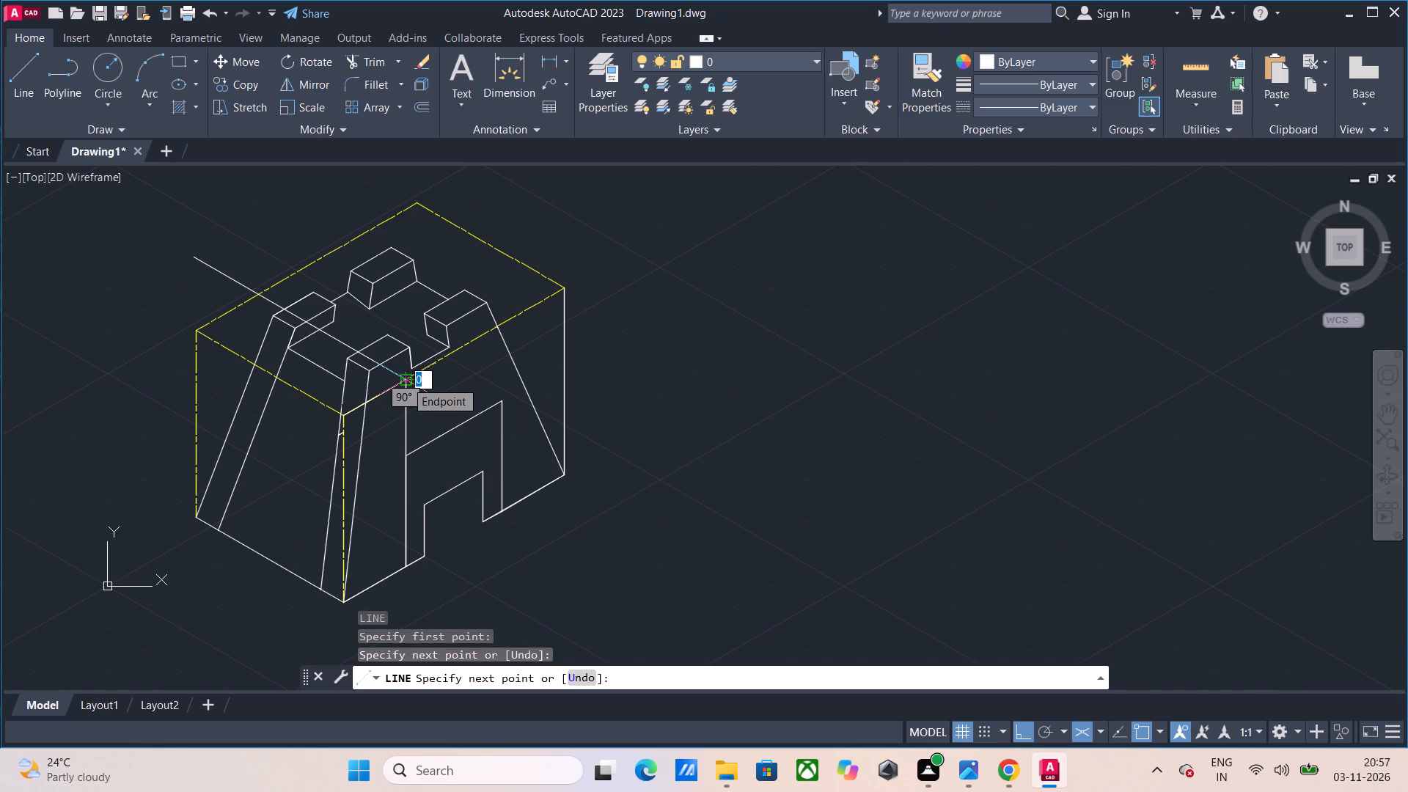
pyautogui.hotkey('ctrl', 'z')
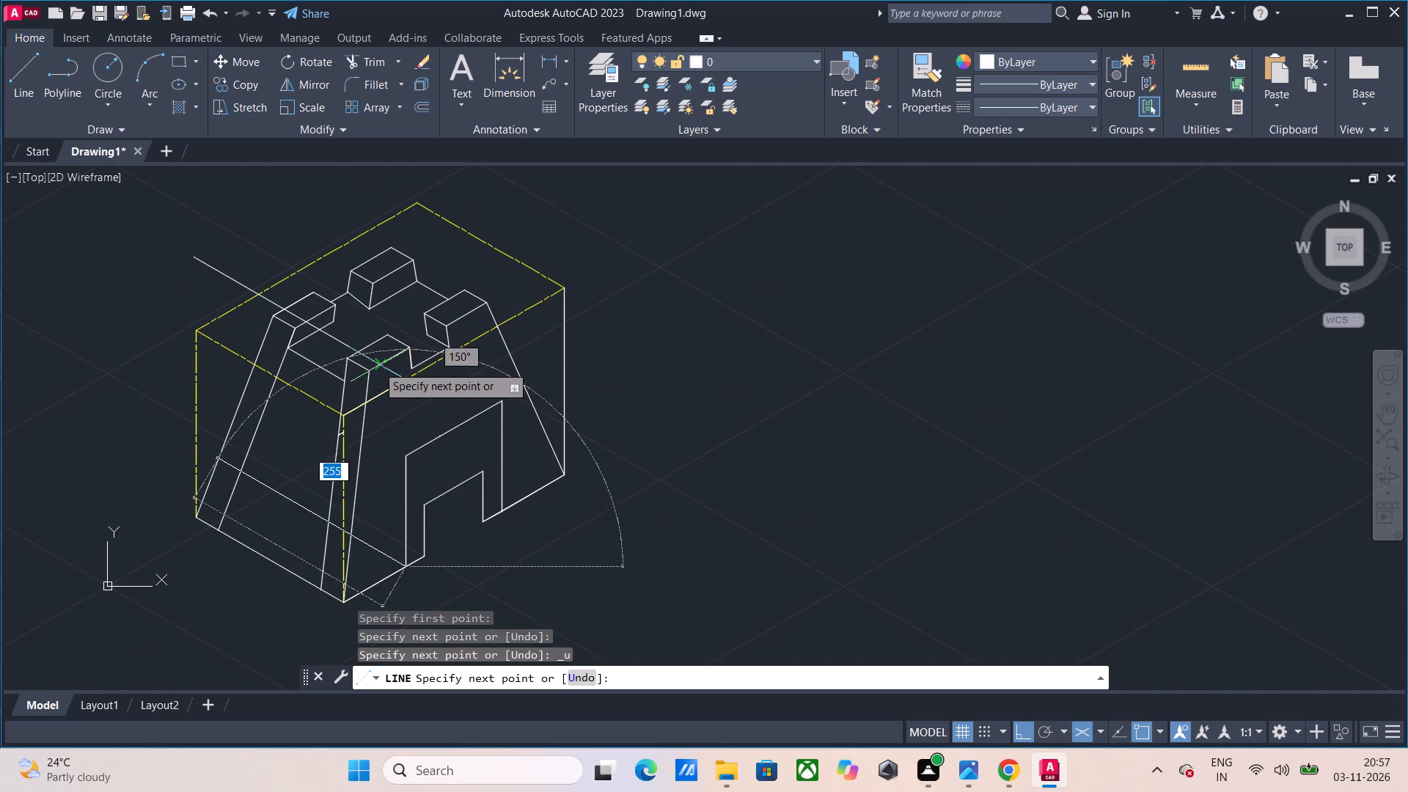
pyautogui.click(381, 359)
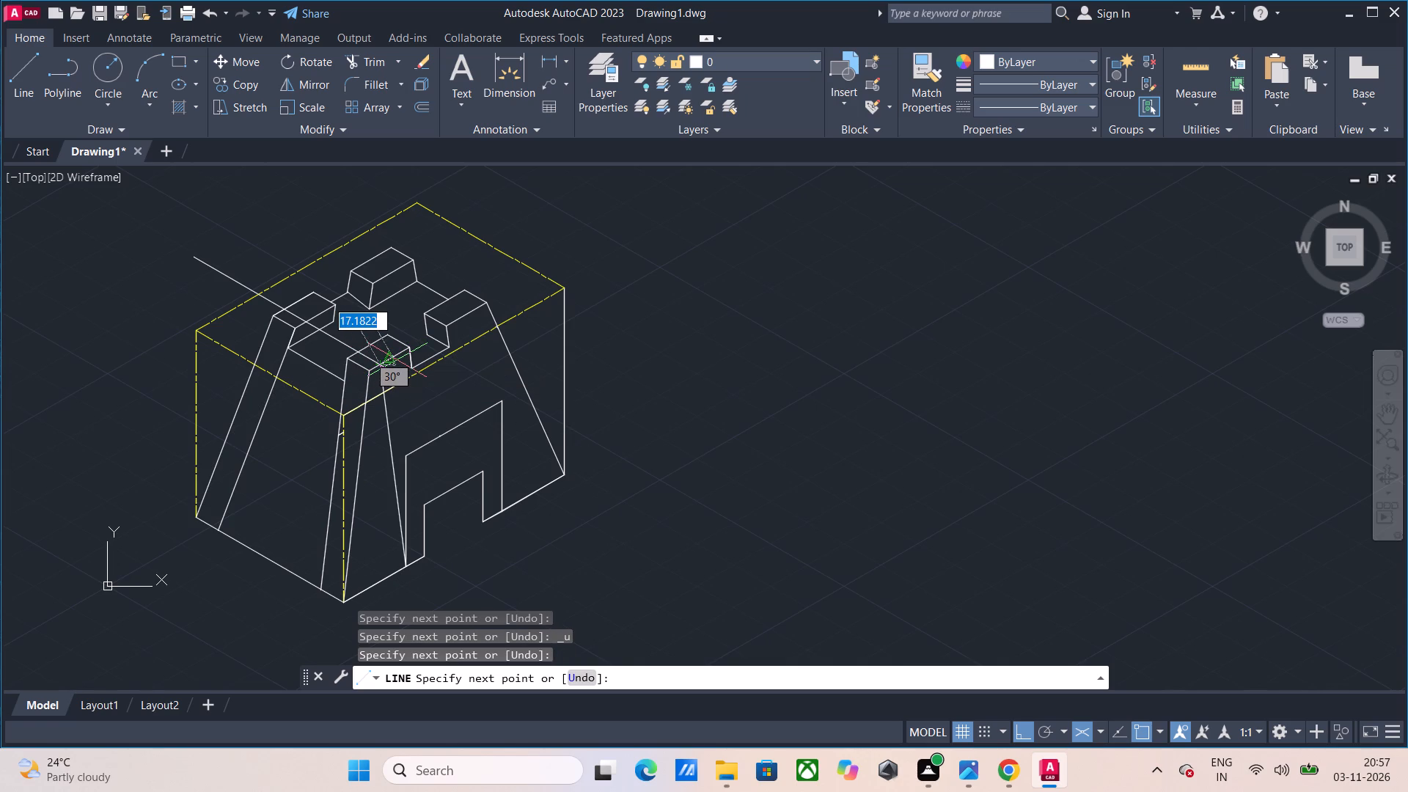
pyautogui.press('Escape')
pyautogui.press('Escape')
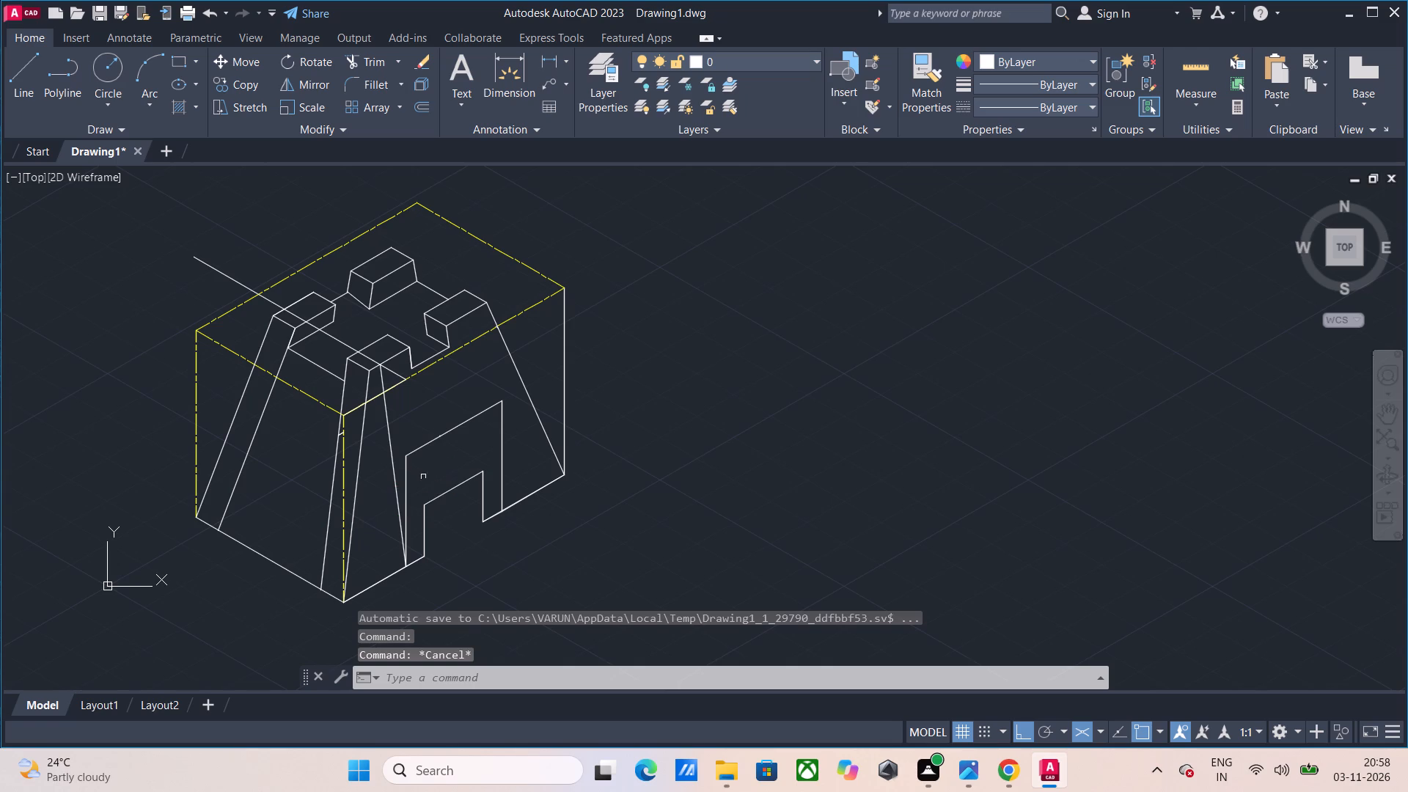
# Draw a short line at 150° from the outer doorway's upper front corner past the new slanted line.
pyautogui.press('Return')
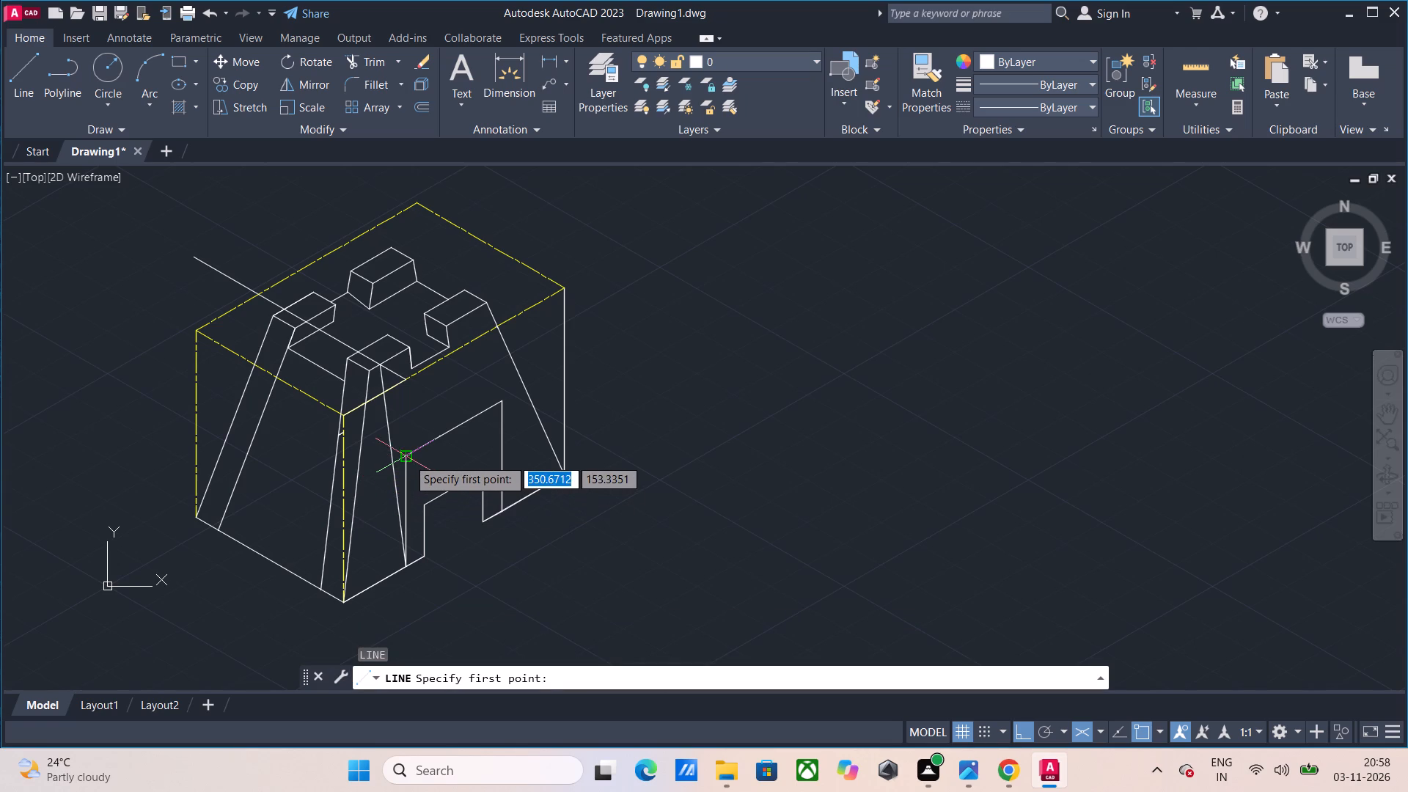
pyautogui.click(408, 458)
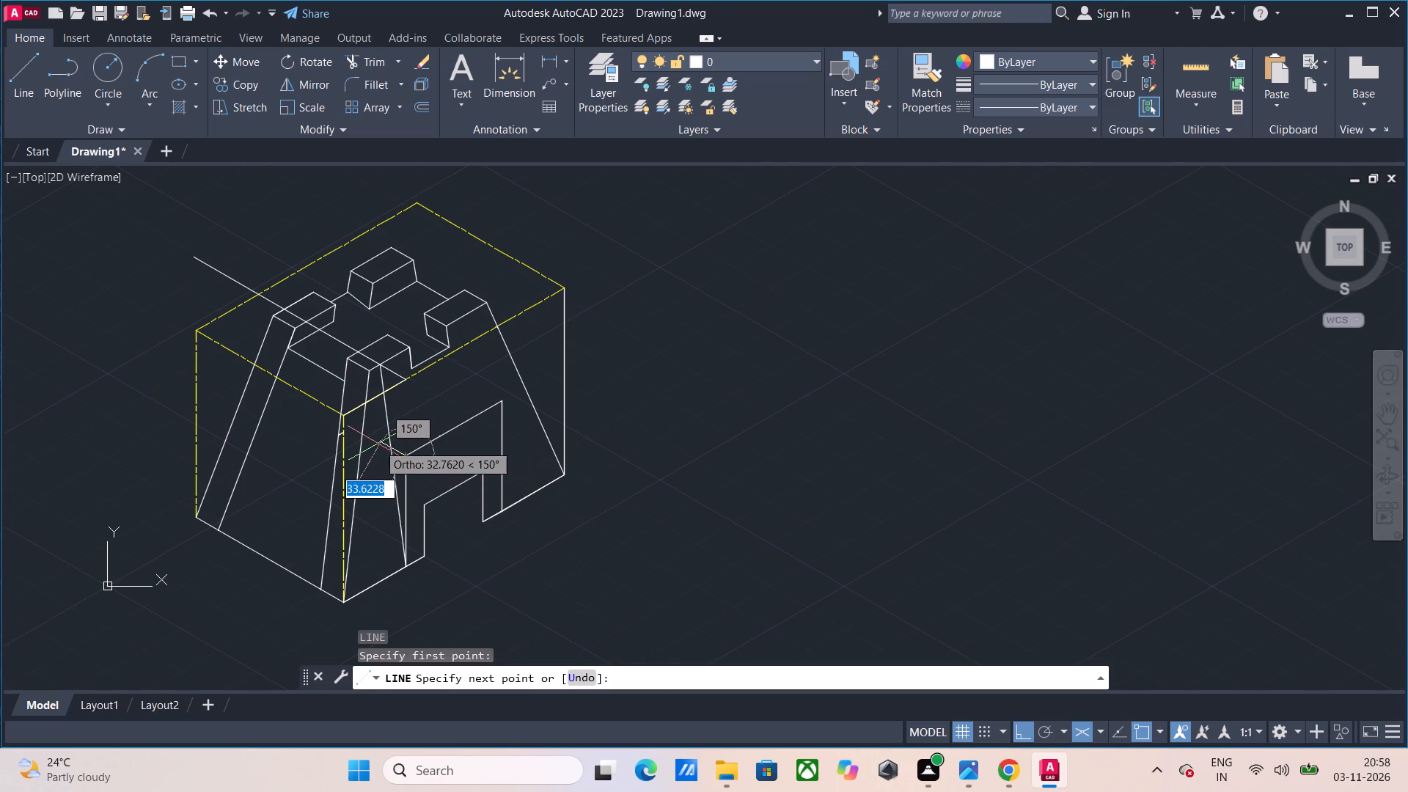
pyautogui.click(376, 441)
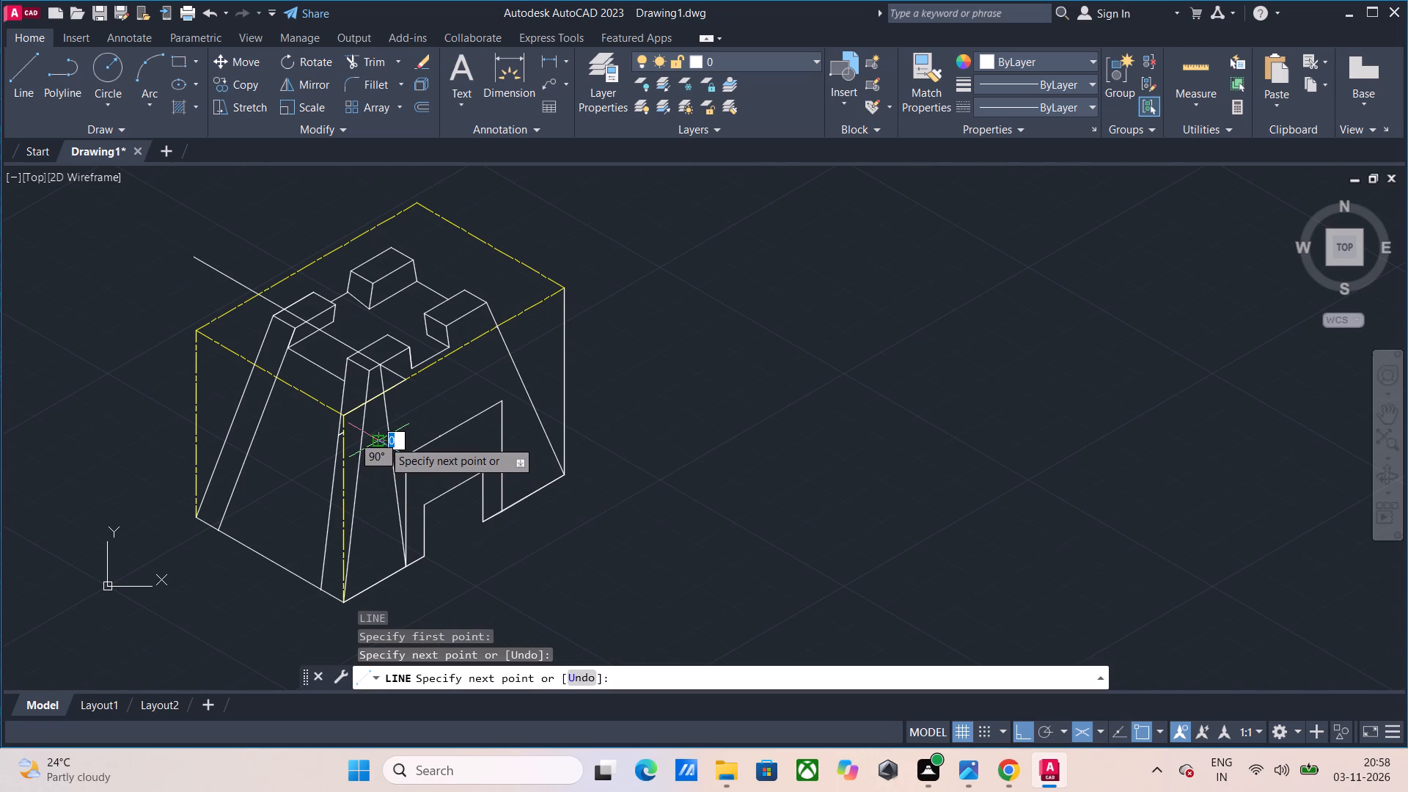
pyautogui.press('Escape')
# Draw a 130-unit line at 30° from the short line's crossing with the slanted line, closing it to the outer doorway's upper rear corner.
pyautogui.press('Return')
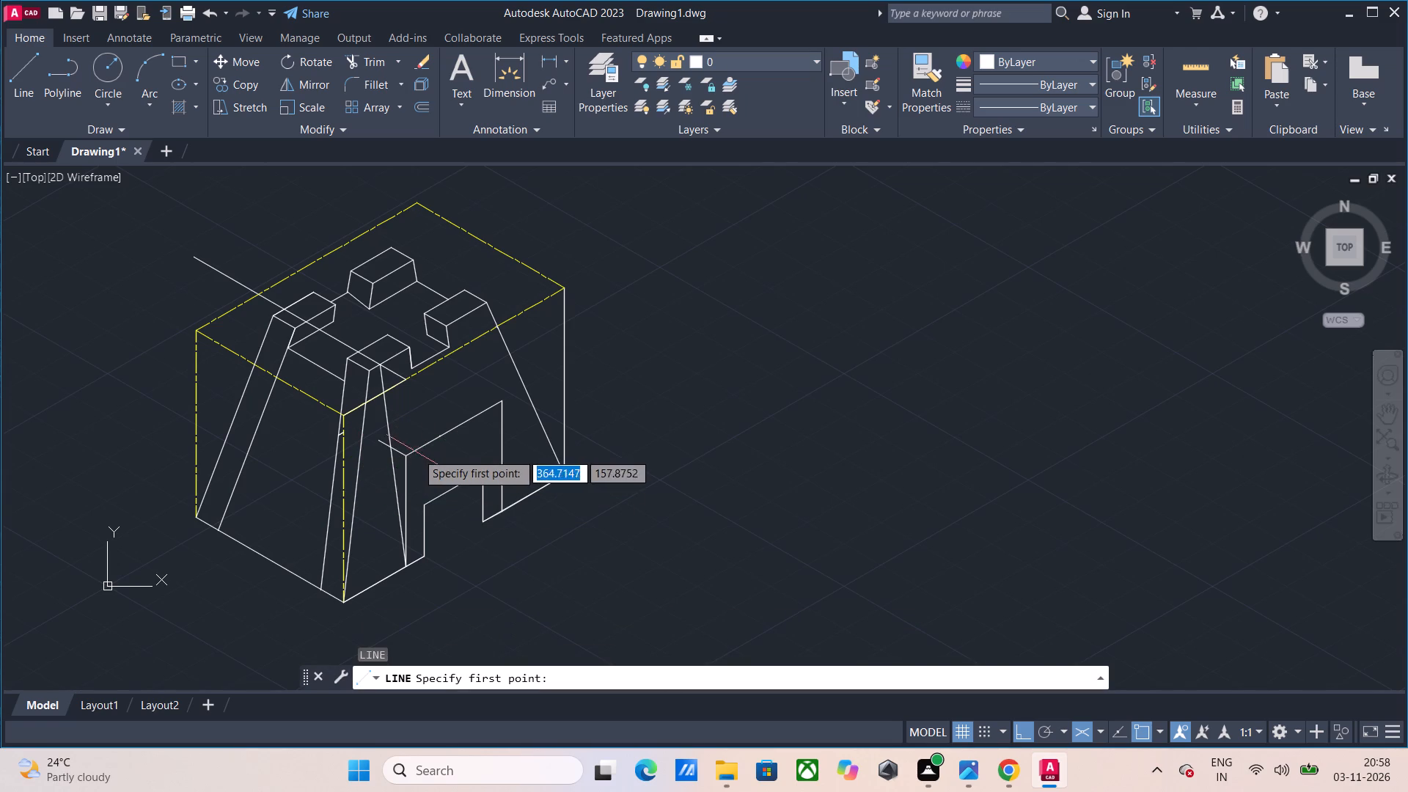
pyautogui.click(390, 448)
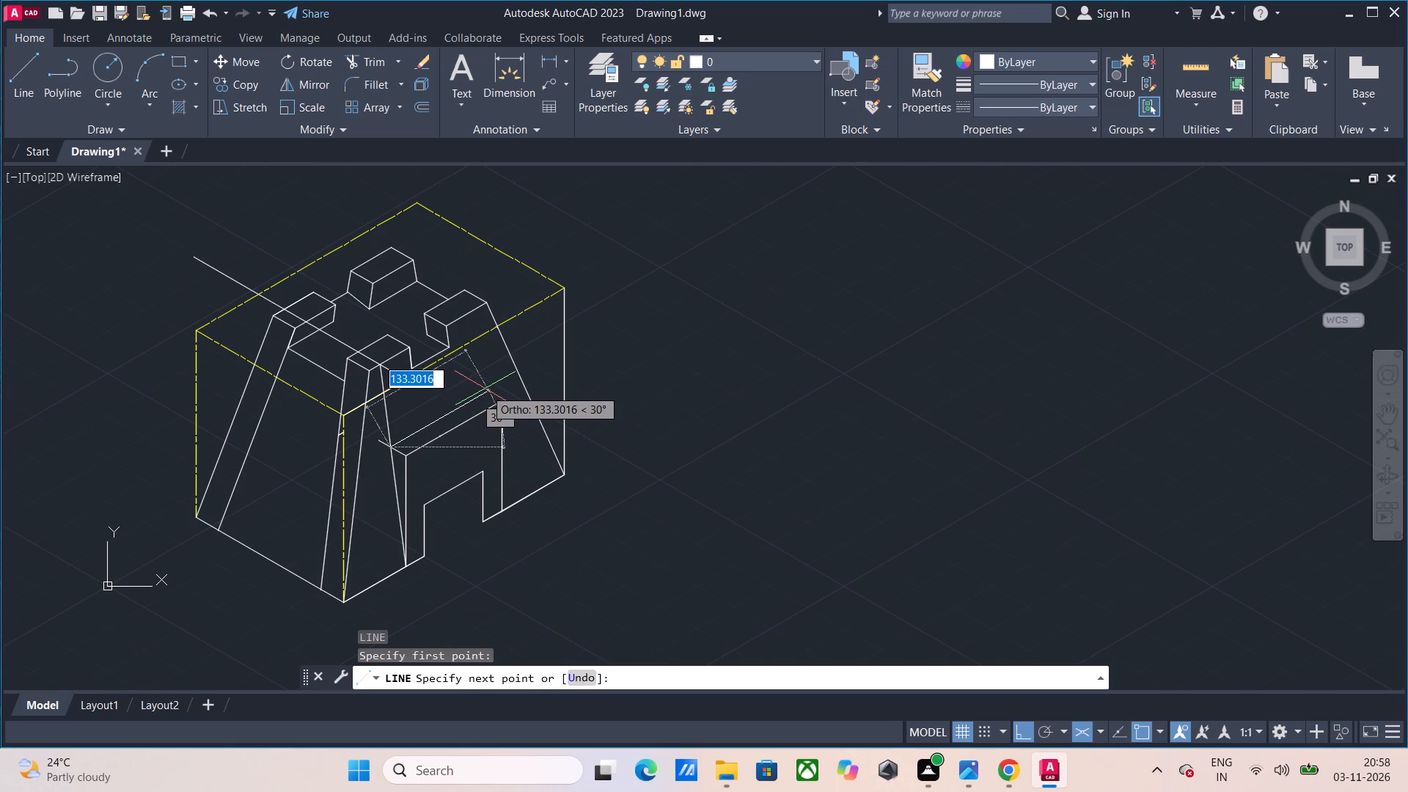
pyautogui.write('130')
pyautogui.press('Return')
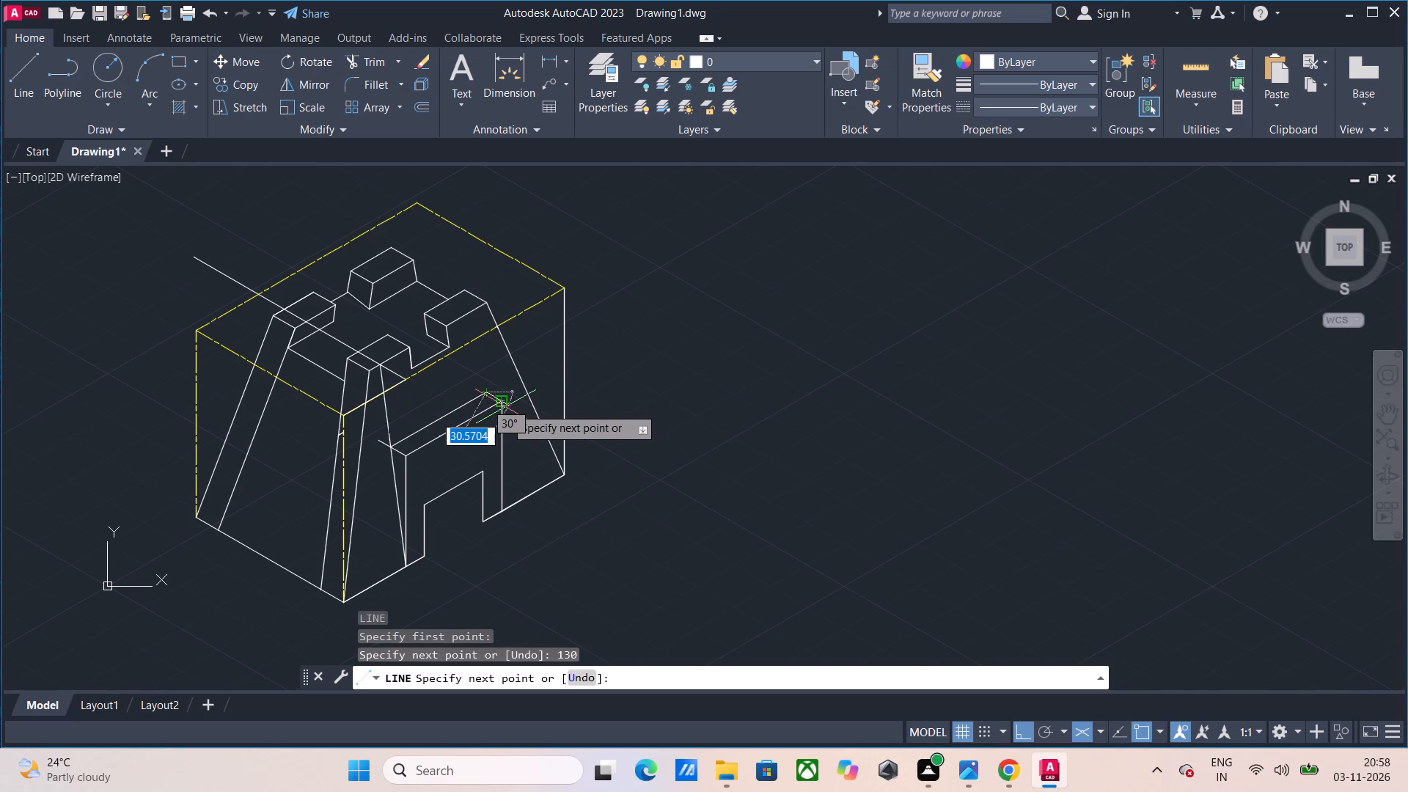
pyautogui.click(505, 406)
pyautogui.press('Escape')
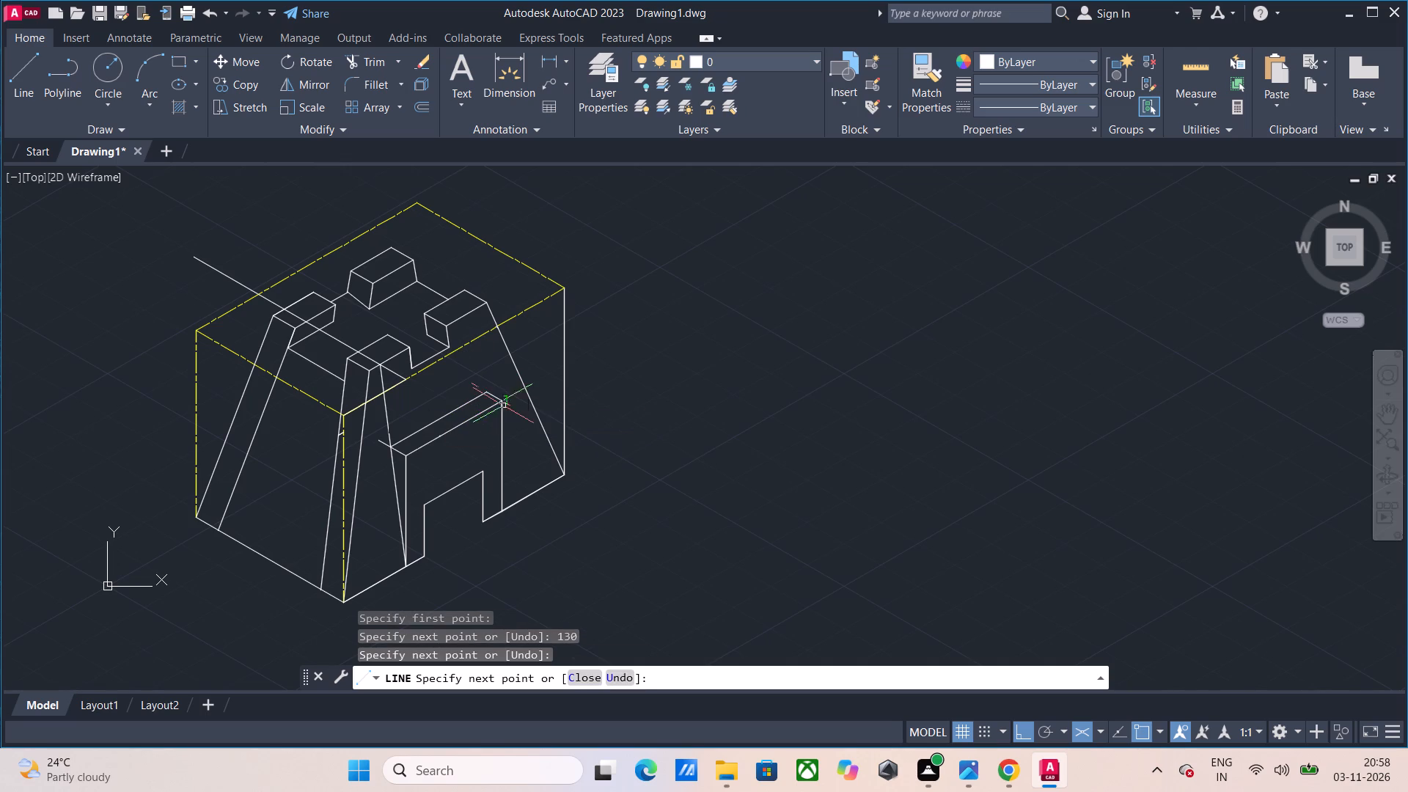
# Trim the short line's overhang at the doorway's upper front corner and the slanted line extending above the doorway.
pyautogui.click(361, 67)
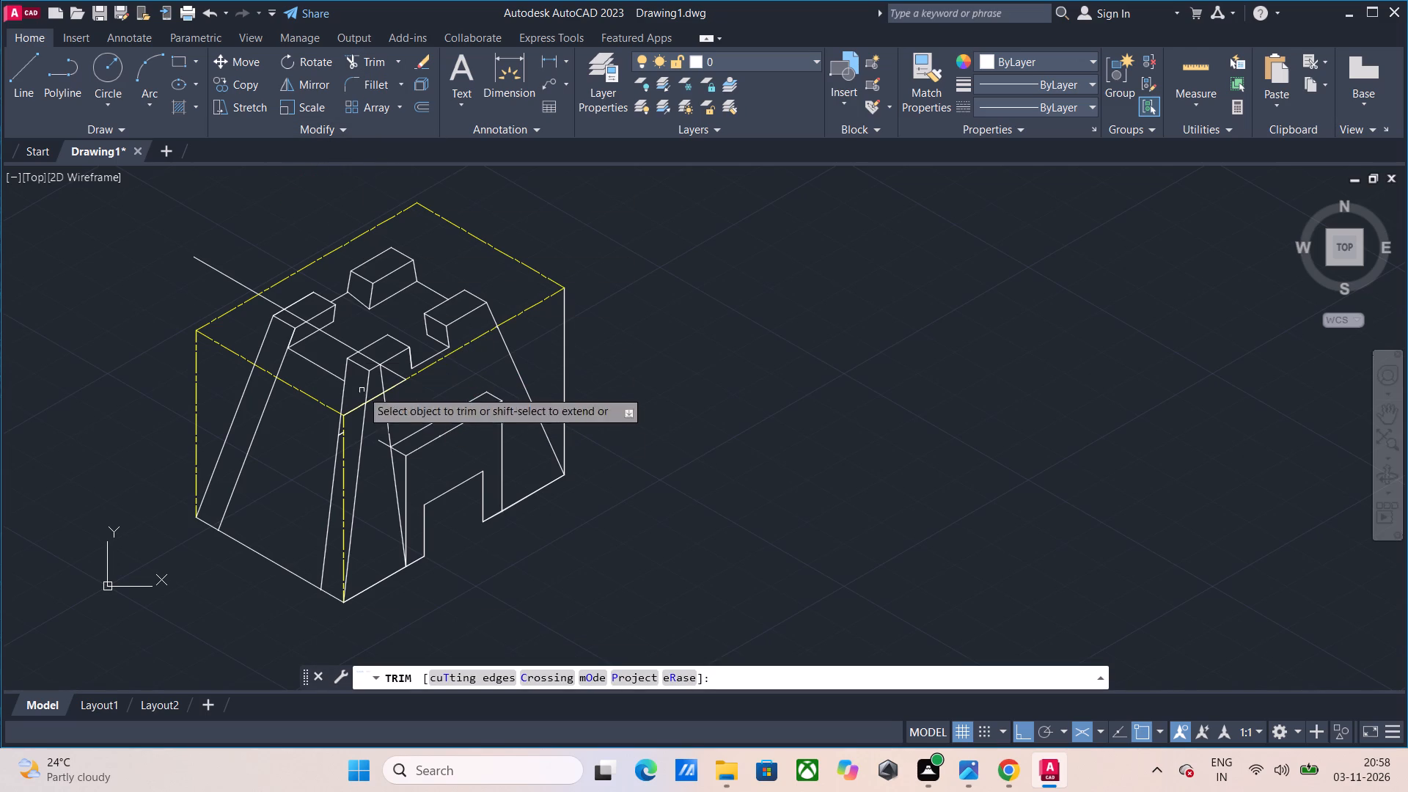
pyautogui.click(378, 438)
pyautogui.click(384, 411)
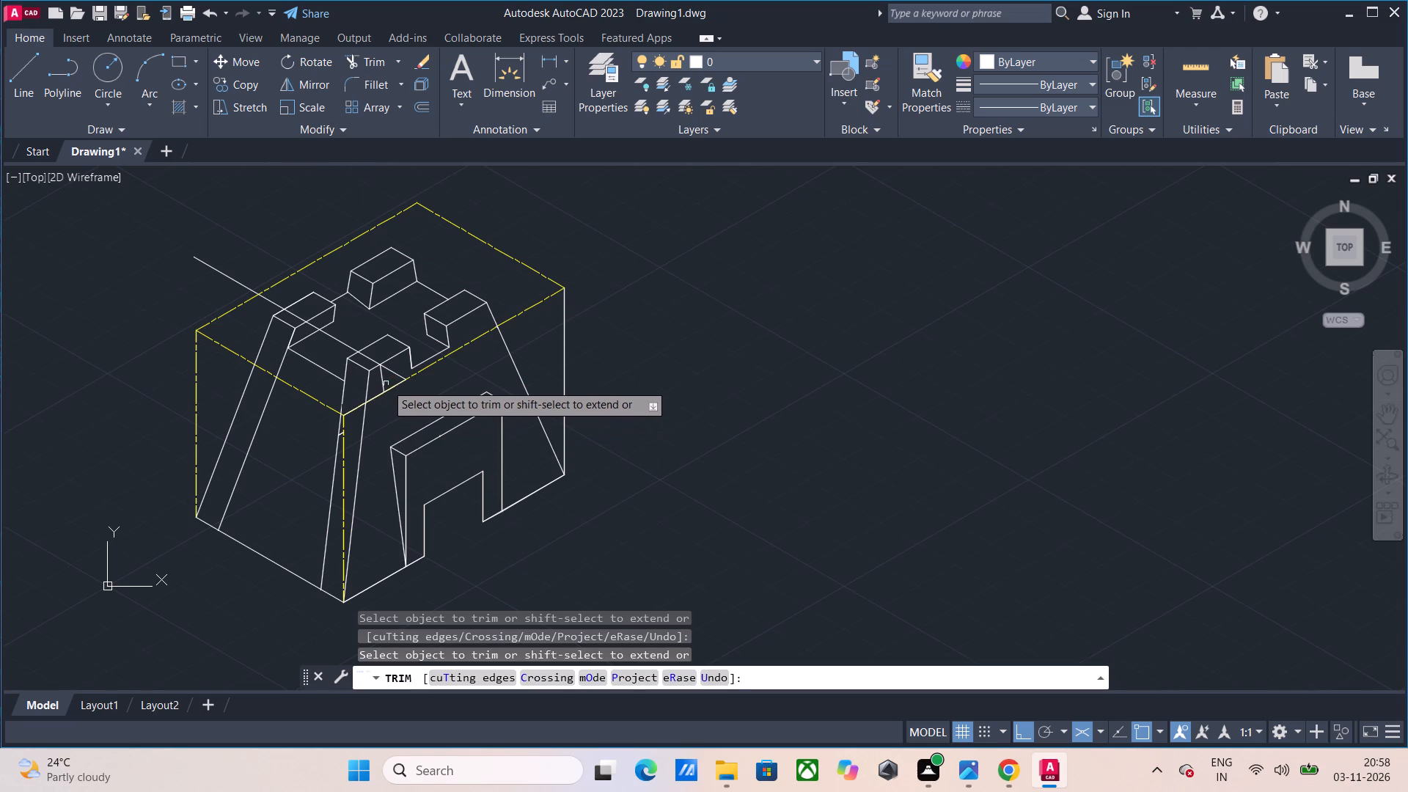
pyautogui.click(384, 381)
# Trim away the 85-unit construction line on the box's top edge and its 150° continuation across the front and left towers.
pyautogui.click(392, 370)
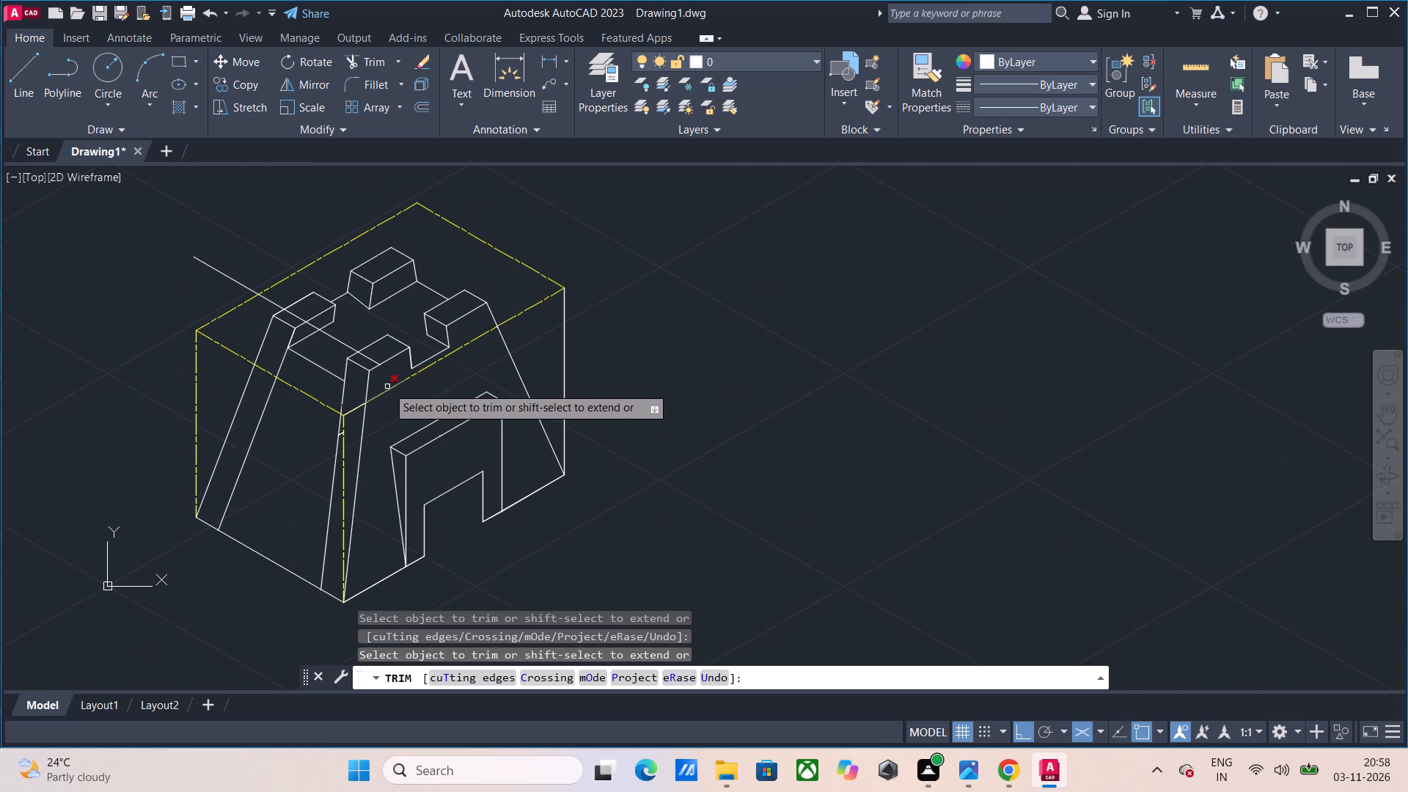
pyautogui.click(385, 391)
pyautogui.click(360, 406)
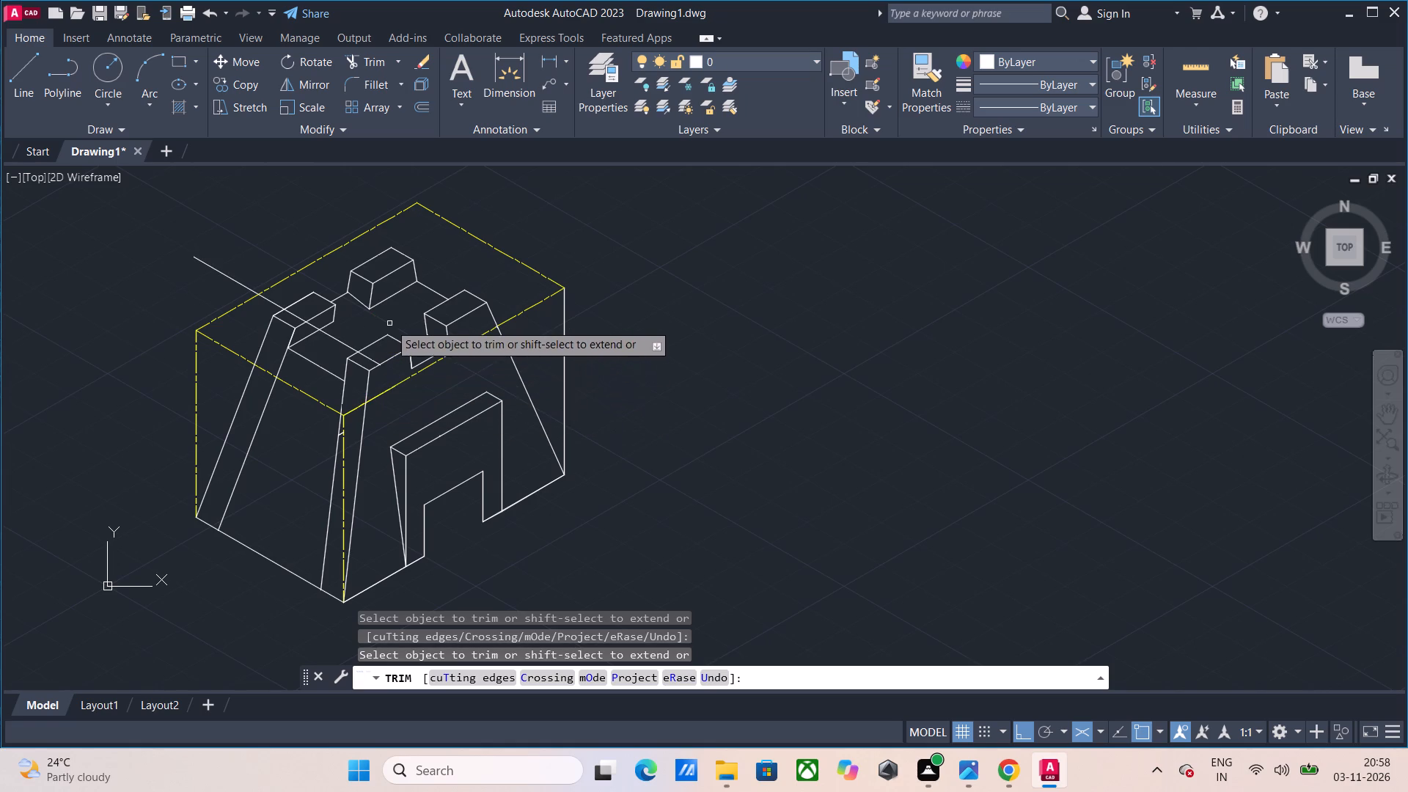
pyautogui.click(373, 359)
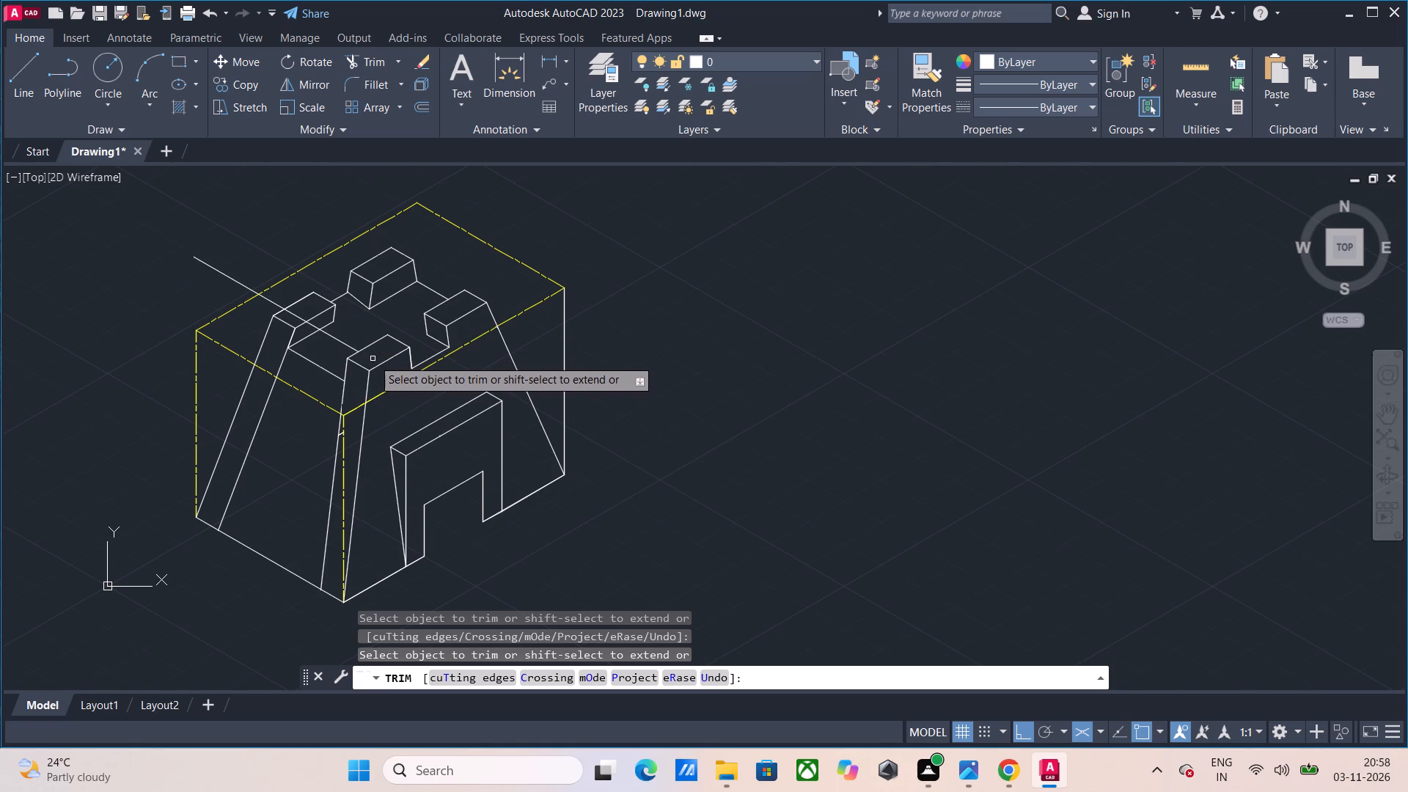
pyautogui.click(346, 341)
pyautogui.click(337, 345)
pyautogui.click(316, 331)
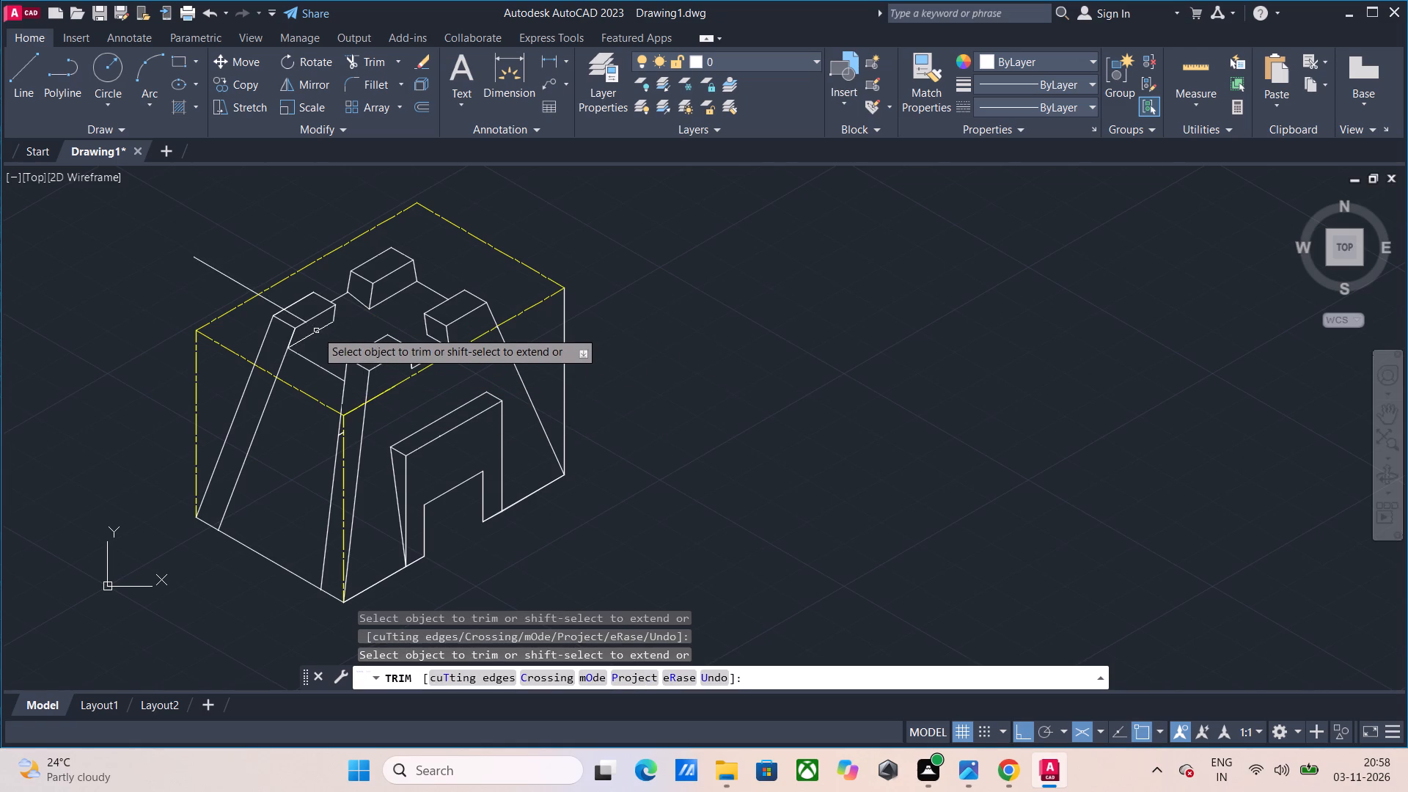
pyautogui.click(296, 315)
pyautogui.click(271, 302)
pyautogui.click(238, 287)
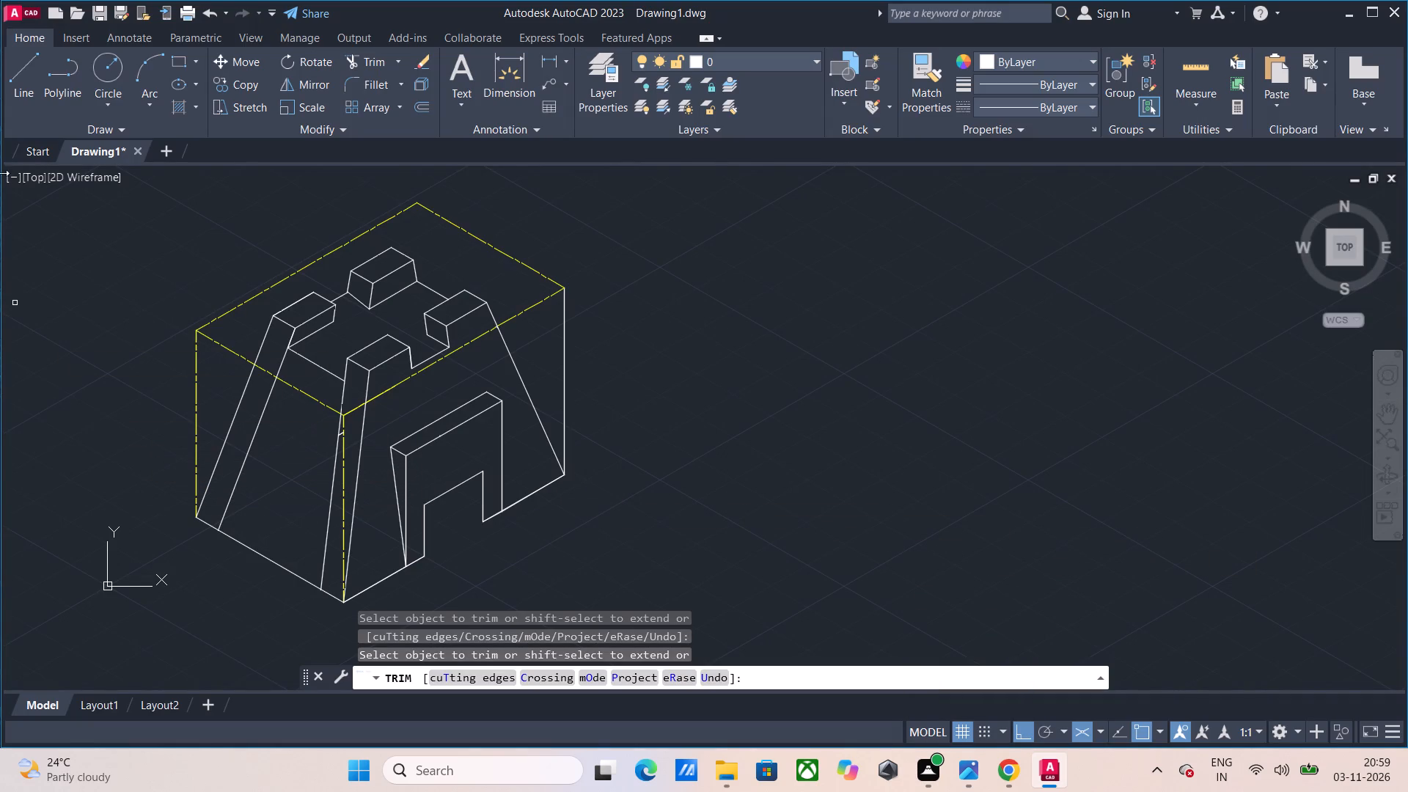
# Draw a 110-unit vertical line up from the midpoint of the left face's bottom edge.
pyautogui.click(32, 67)
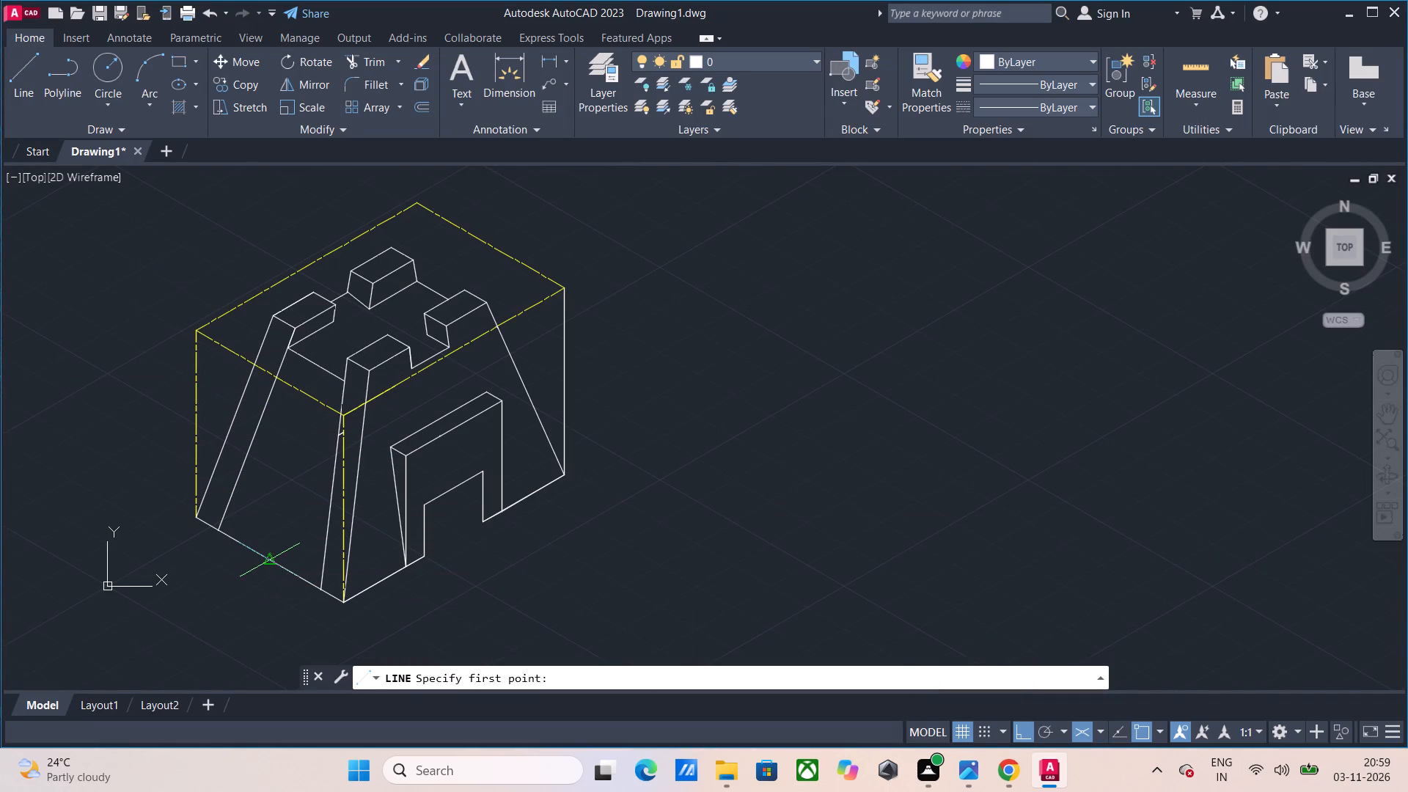
pyautogui.click(269, 565)
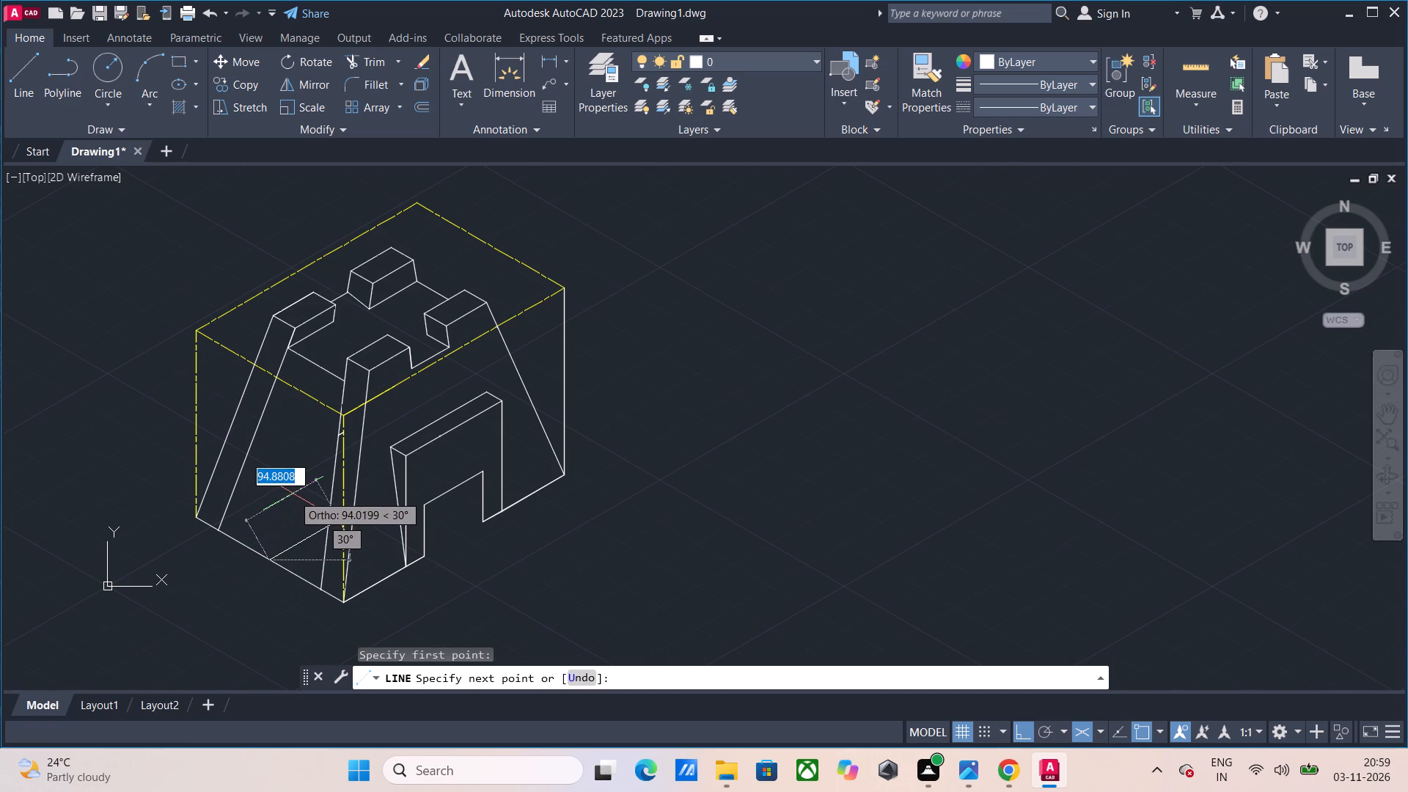
pyautogui.press('F5')
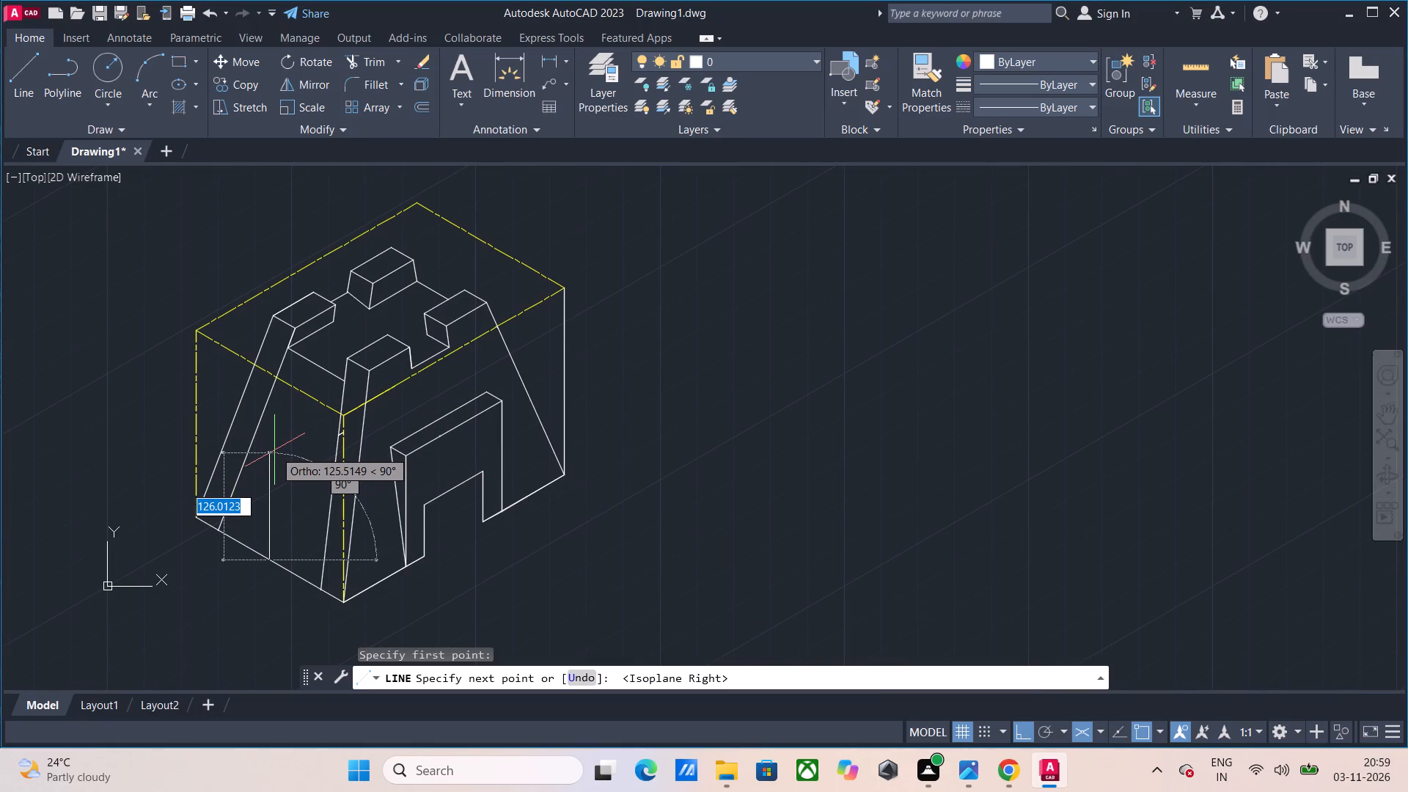
pyautogui.write('110')
pyautogui.press('Return')
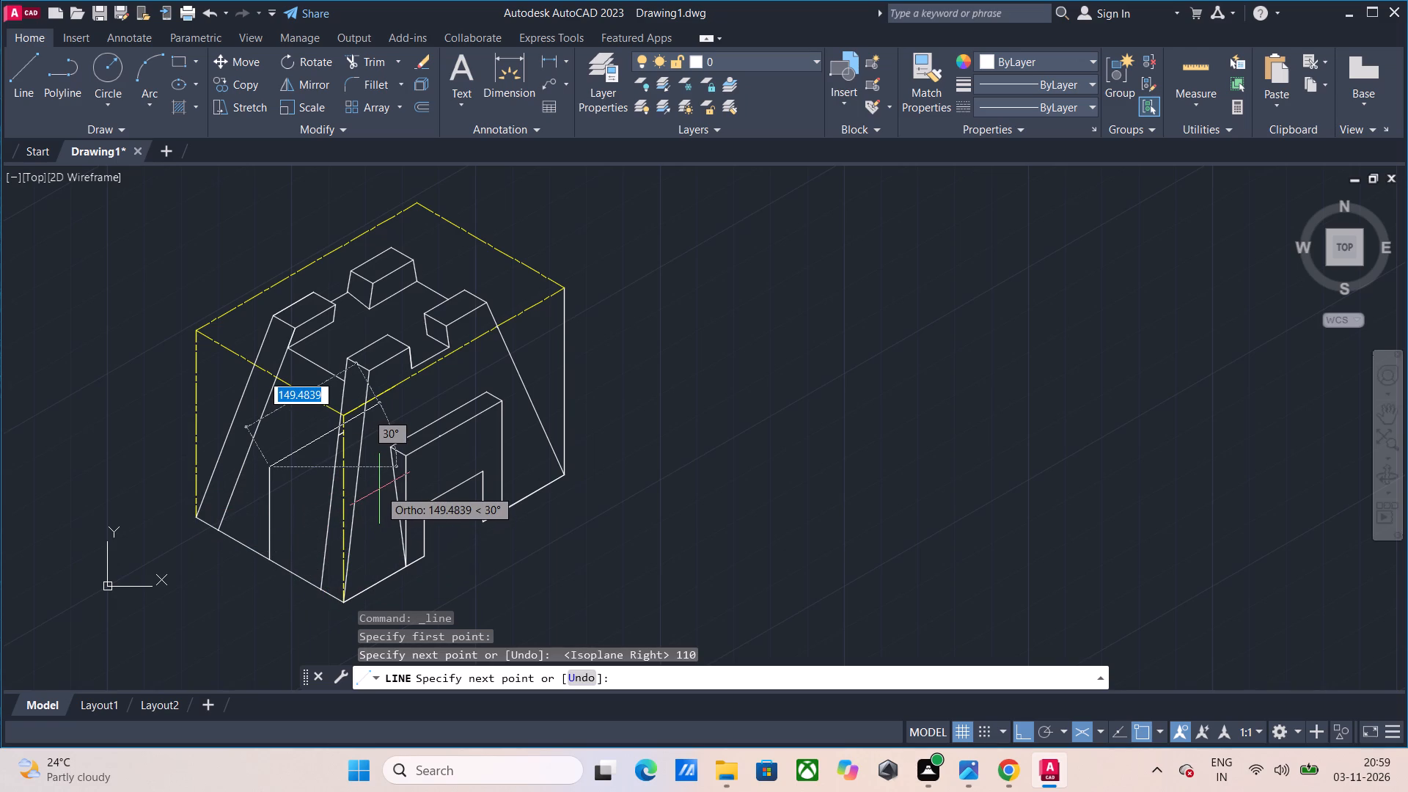
pyautogui.press('Escape')
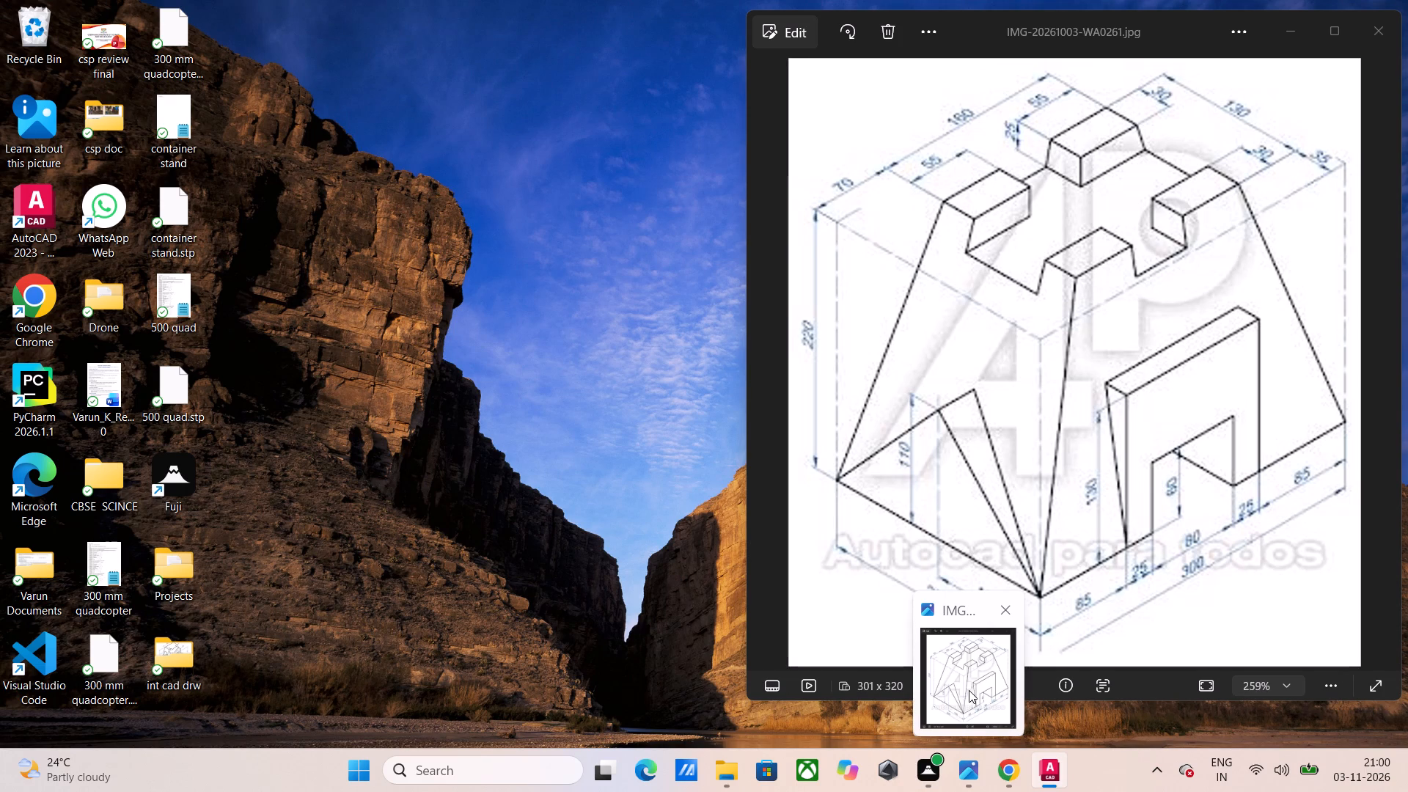
# Draw a guide line from the left face's bottom edge midpoint to the midpoint of the notch edge between the left and front towers.
pyautogui.press('Return')
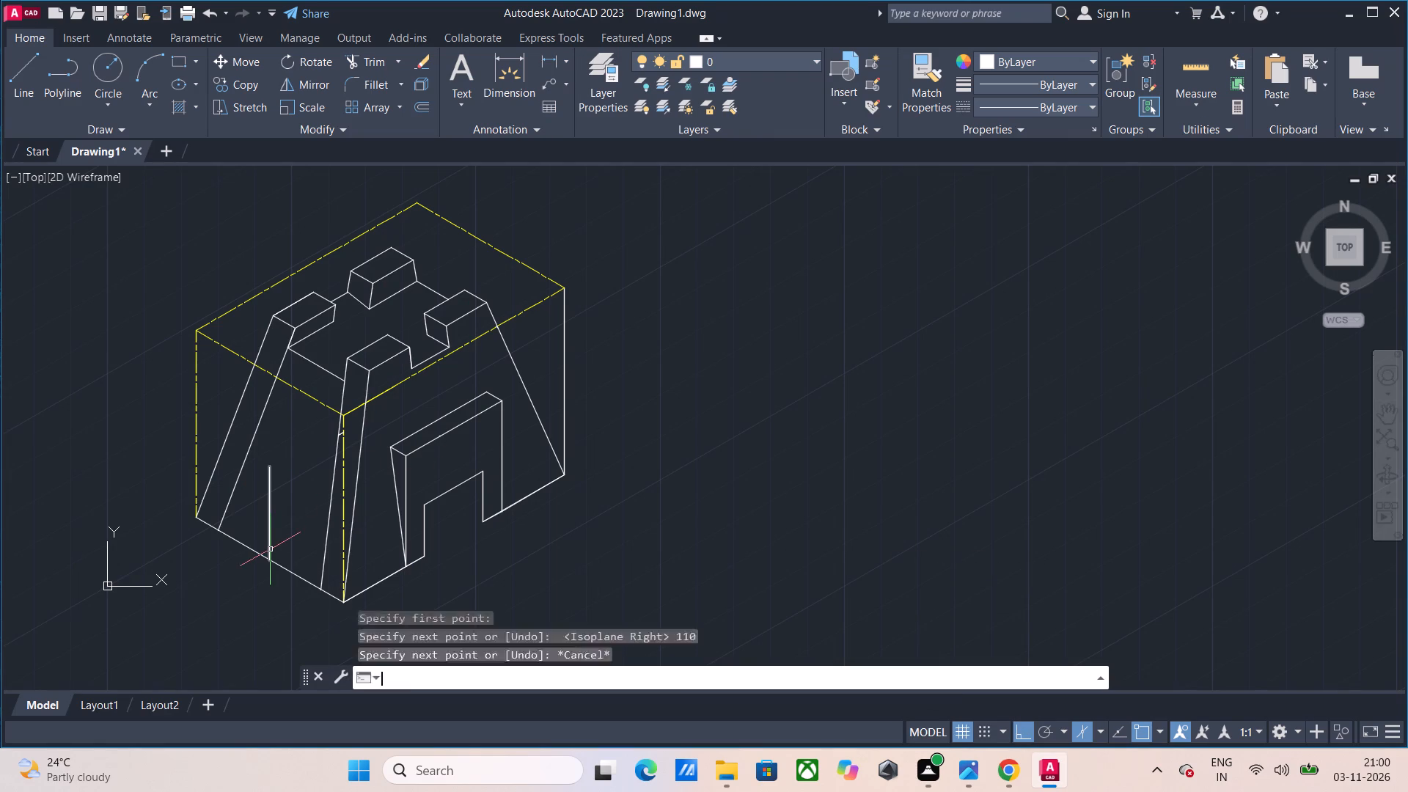
pyautogui.click(270, 562)
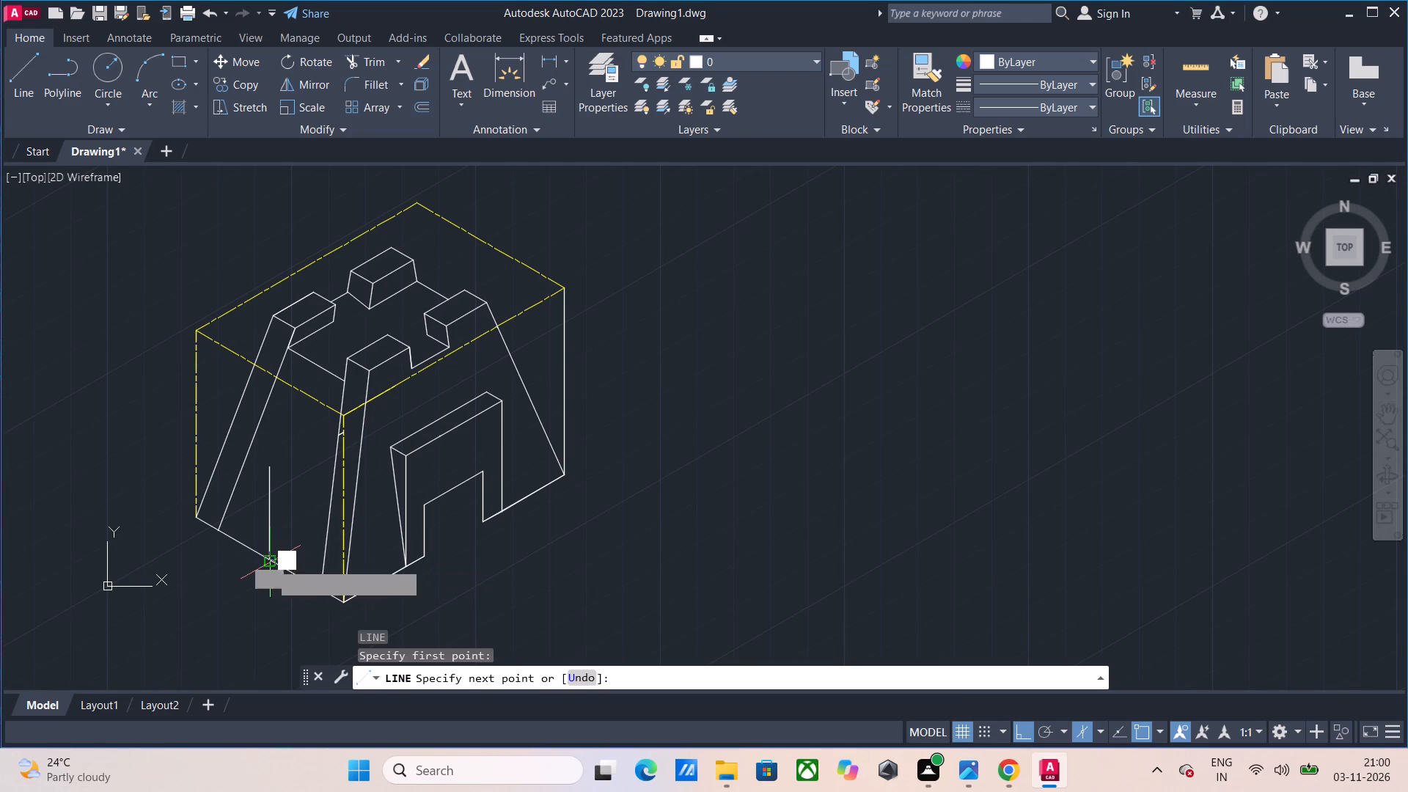
pyautogui.click(319, 365)
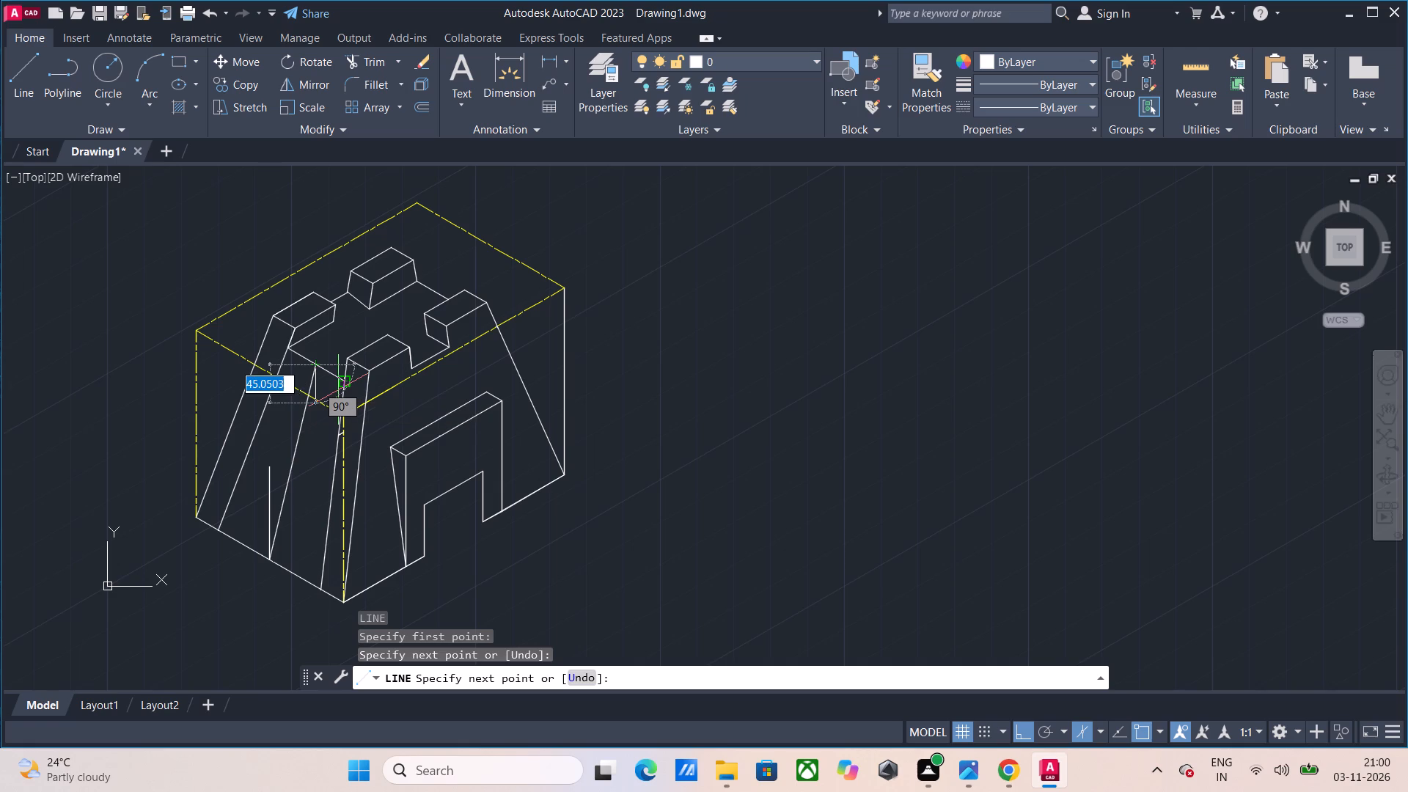
pyautogui.press('Escape')
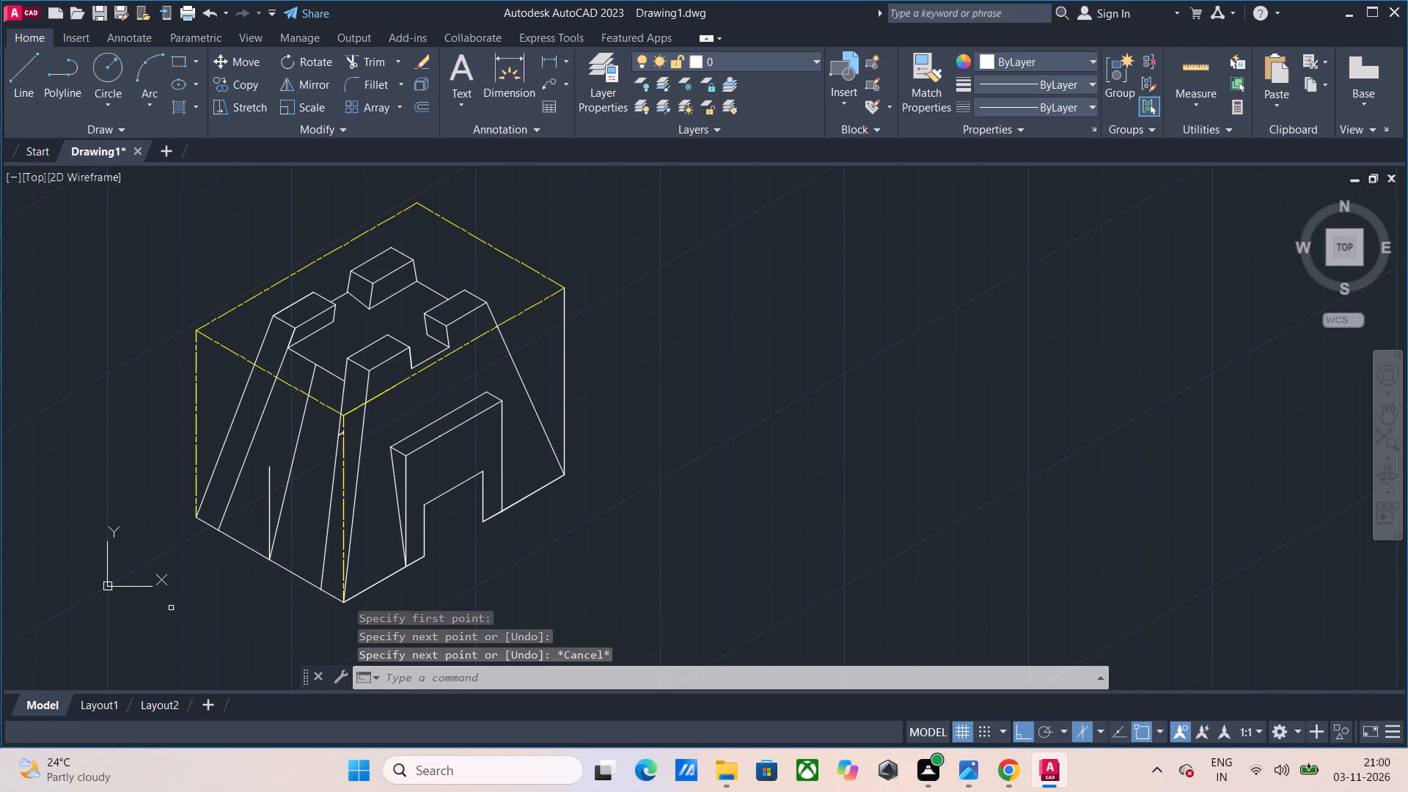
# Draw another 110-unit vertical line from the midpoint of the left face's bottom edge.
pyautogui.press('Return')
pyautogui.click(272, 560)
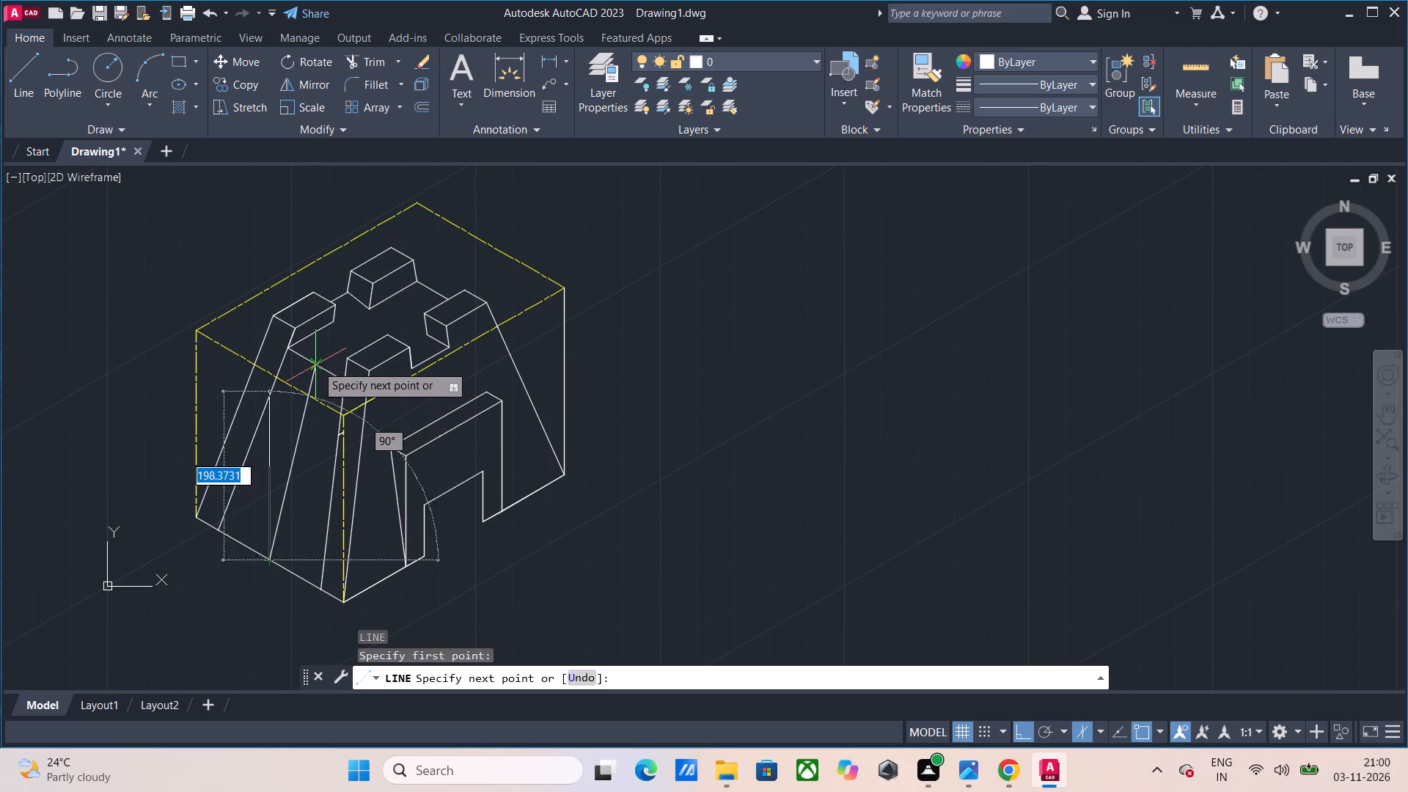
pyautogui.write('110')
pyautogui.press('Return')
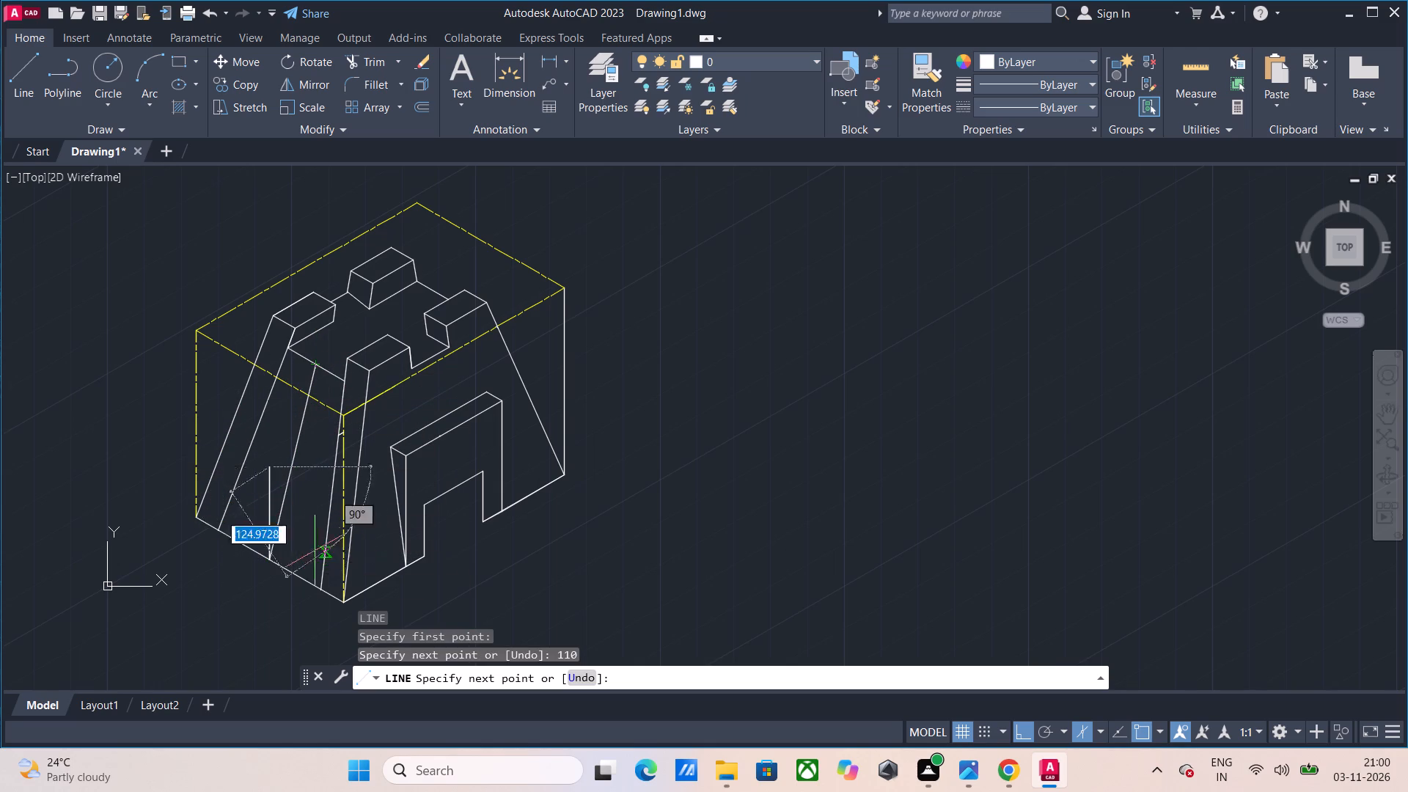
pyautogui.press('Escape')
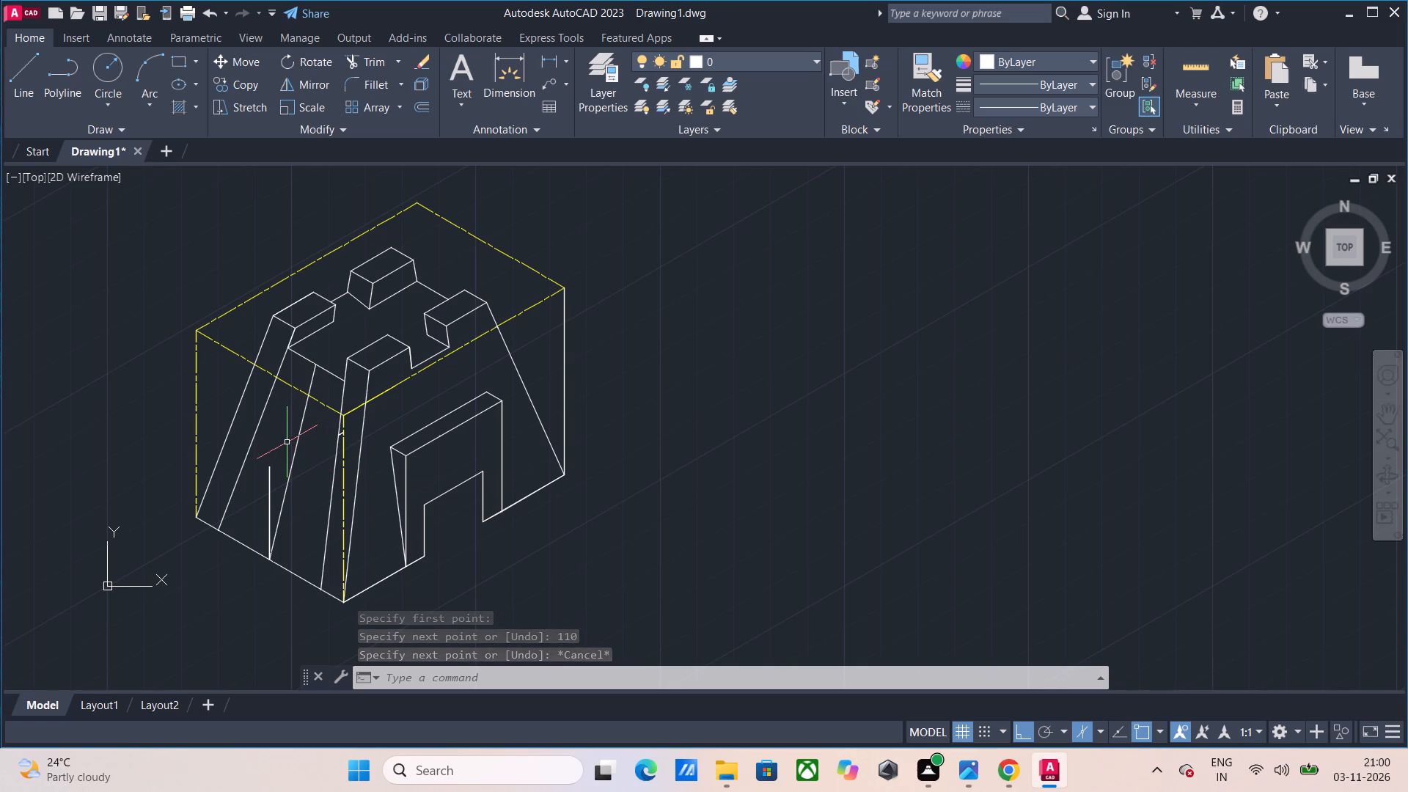
# With ortho off, draw a 110-unit line up the slanted guide, continuing to the two inner slanted edges' base ends and back to its apex.
pyautogui.press('Return')
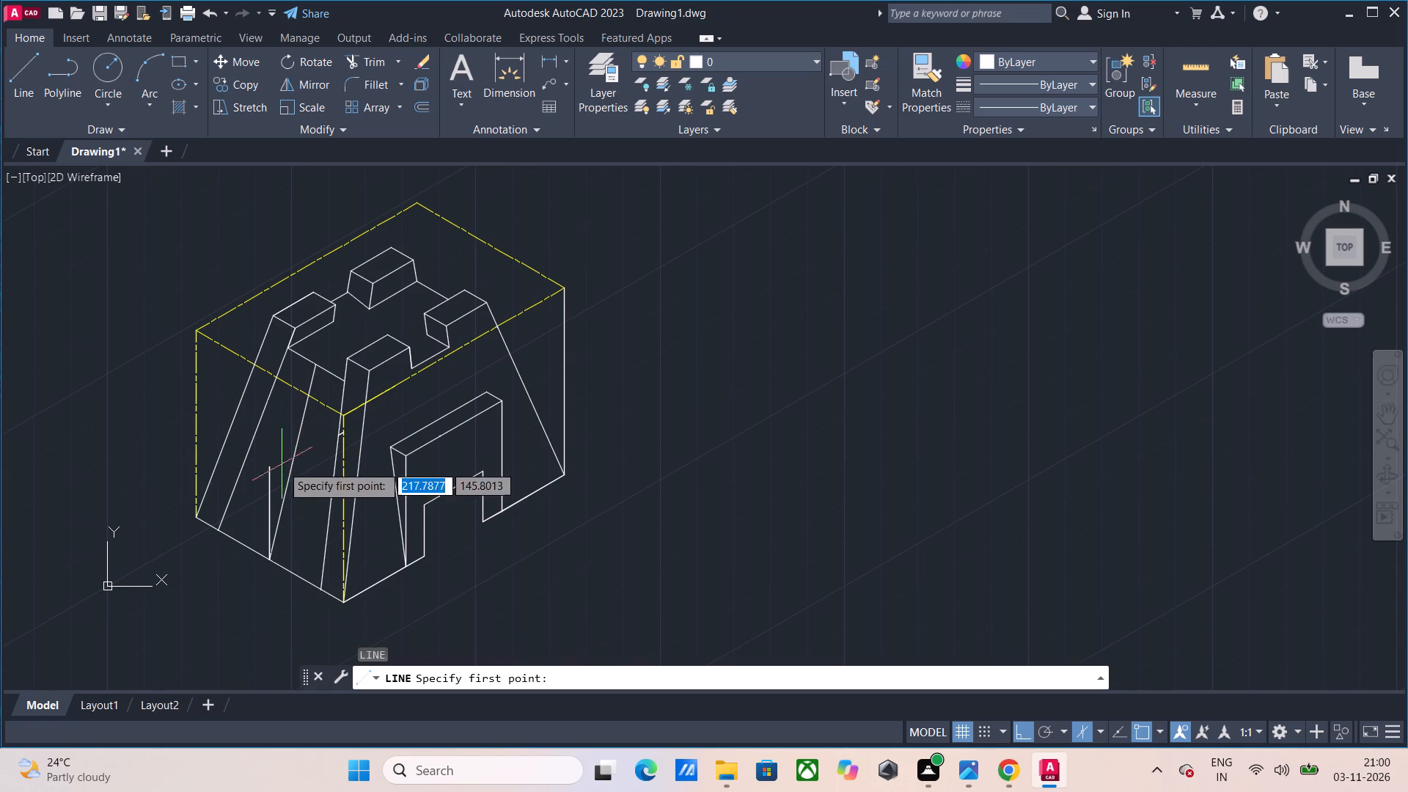
pyautogui.click(268, 557)
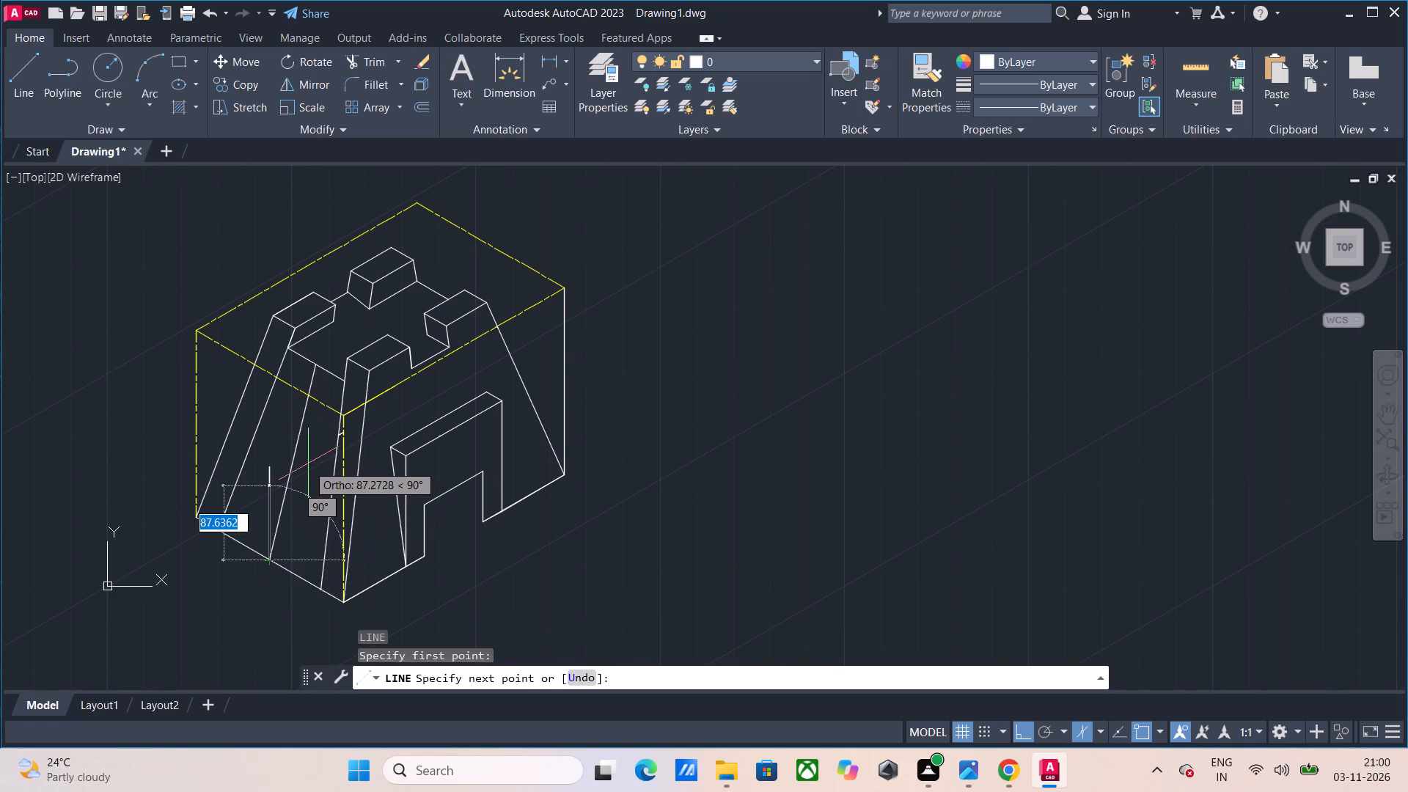
pyautogui.press('F8')
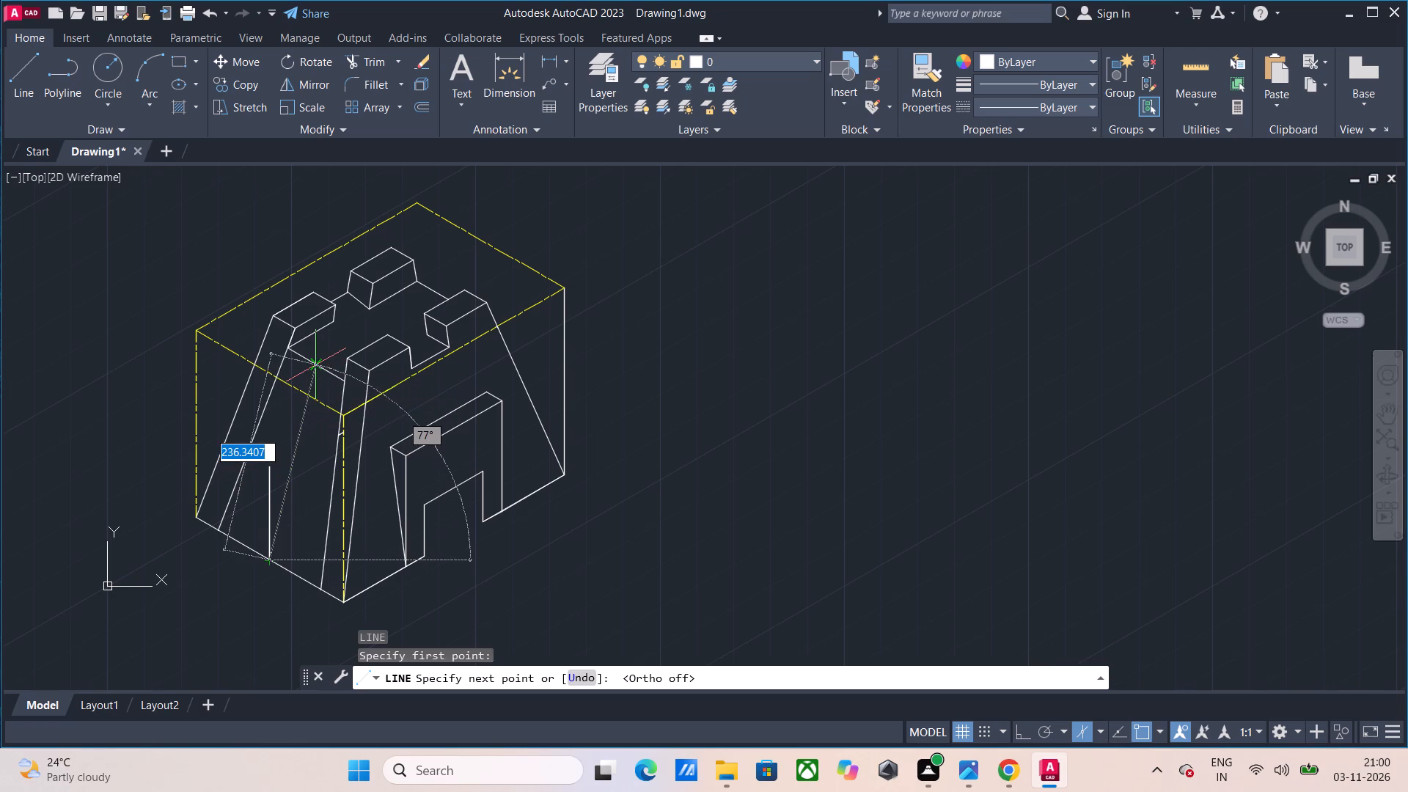
pyautogui.write('110')
pyautogui.press('Return')
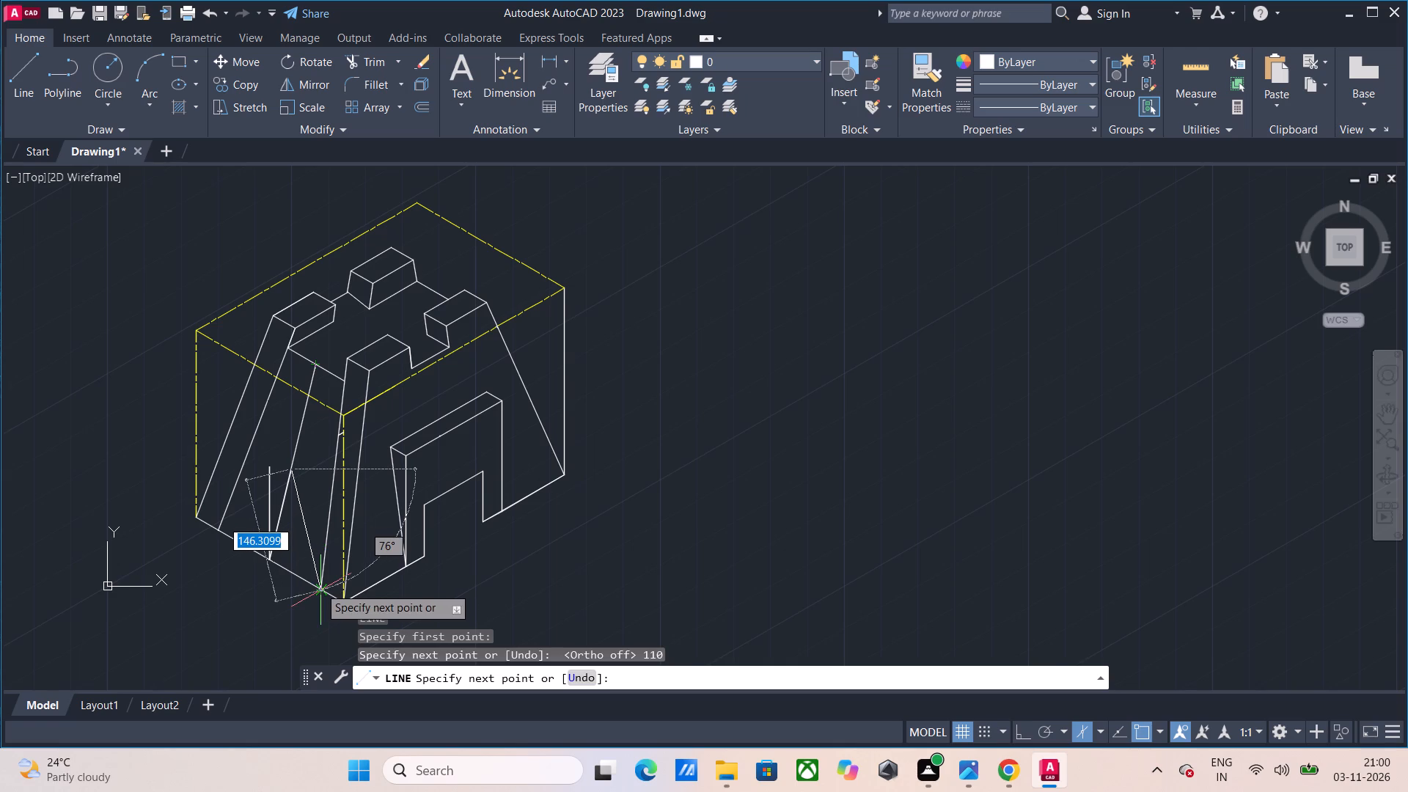
pyautogui.click(319, 587)
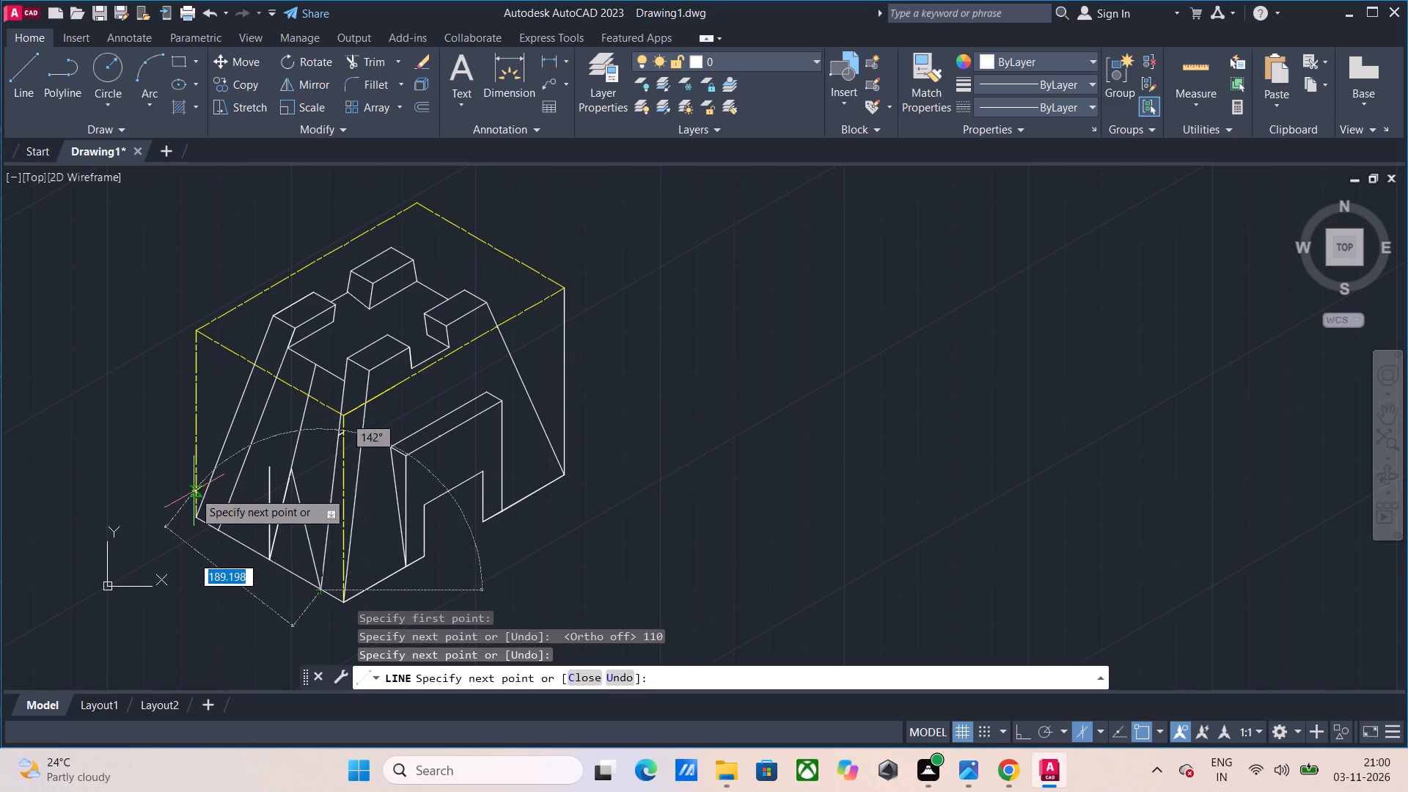
pyautogui.click(218, 530)
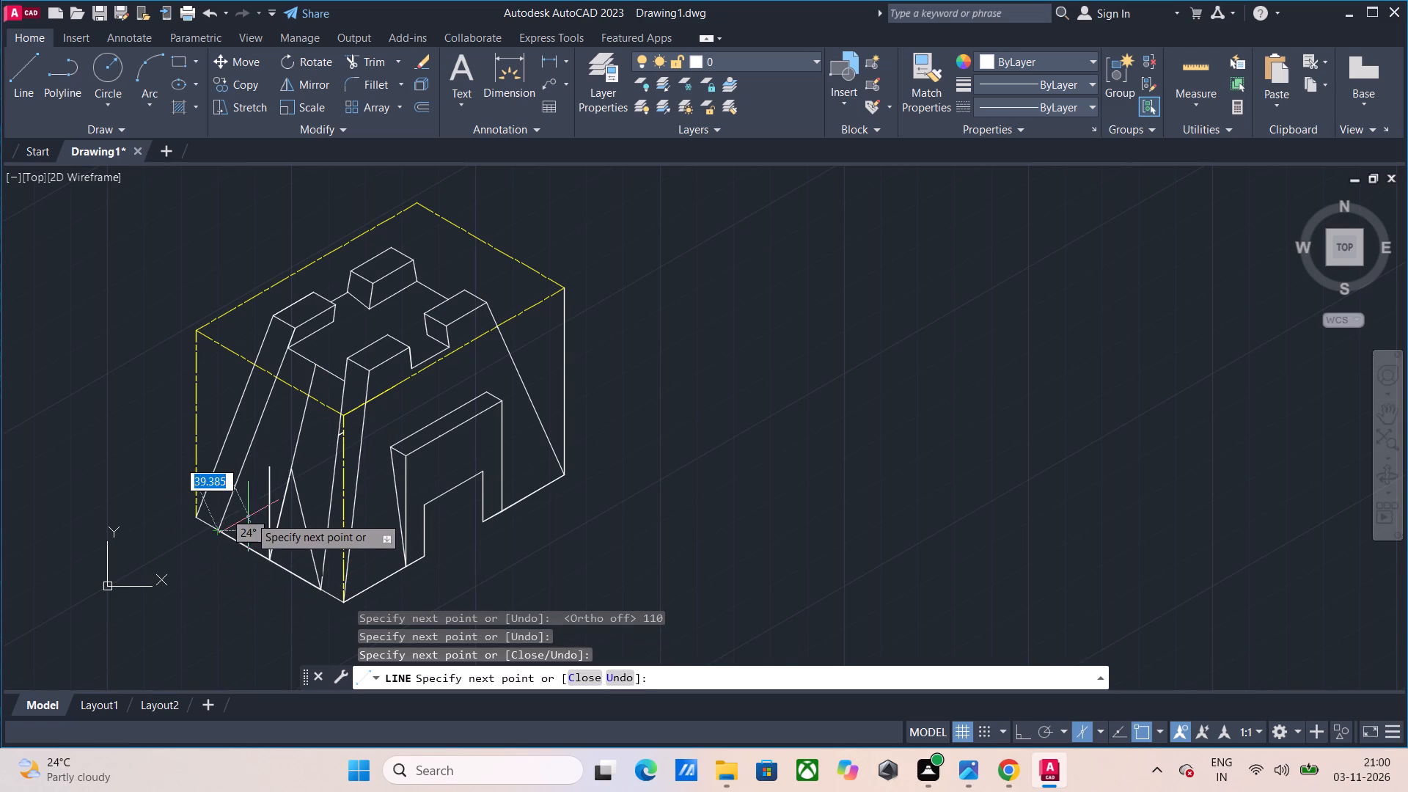
pyautogui.click(290, 471)
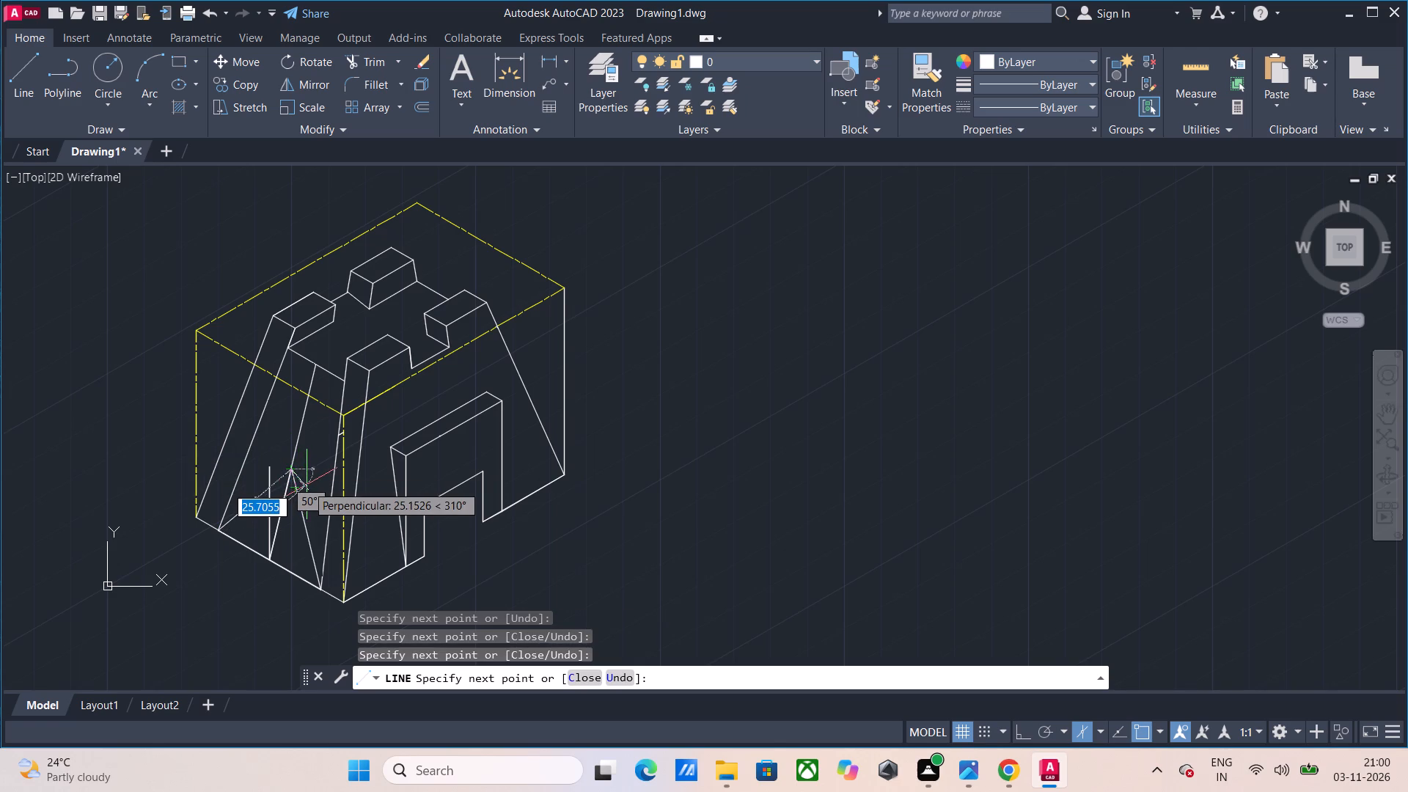
pyautogui.press('Escape')
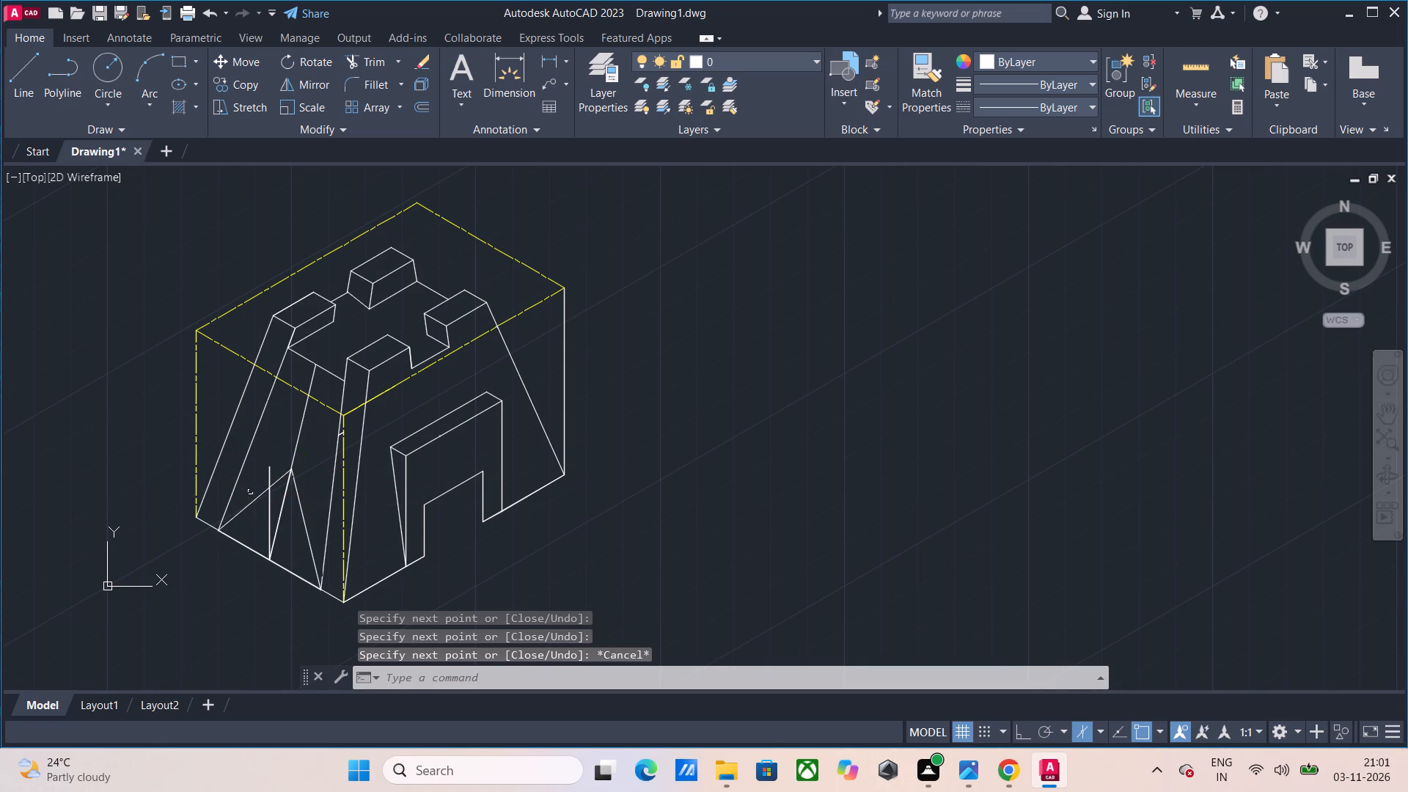
# Draw a line from where the vertical line crosses the triangle's left side to the triangle's front bottom corner.
pyautogui.press('Return')
pyautogui.click(269, 491)
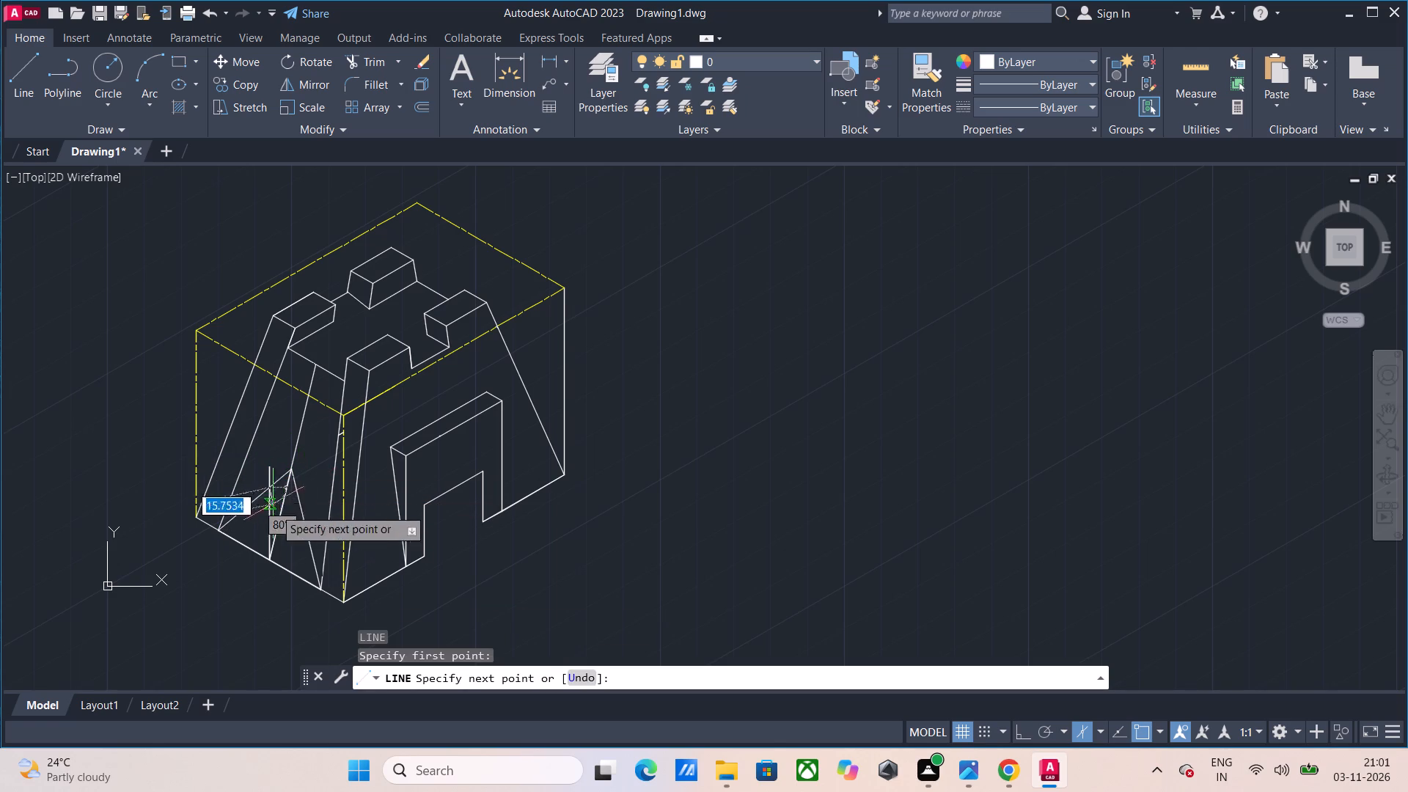
pyautogui.click(318, 587)
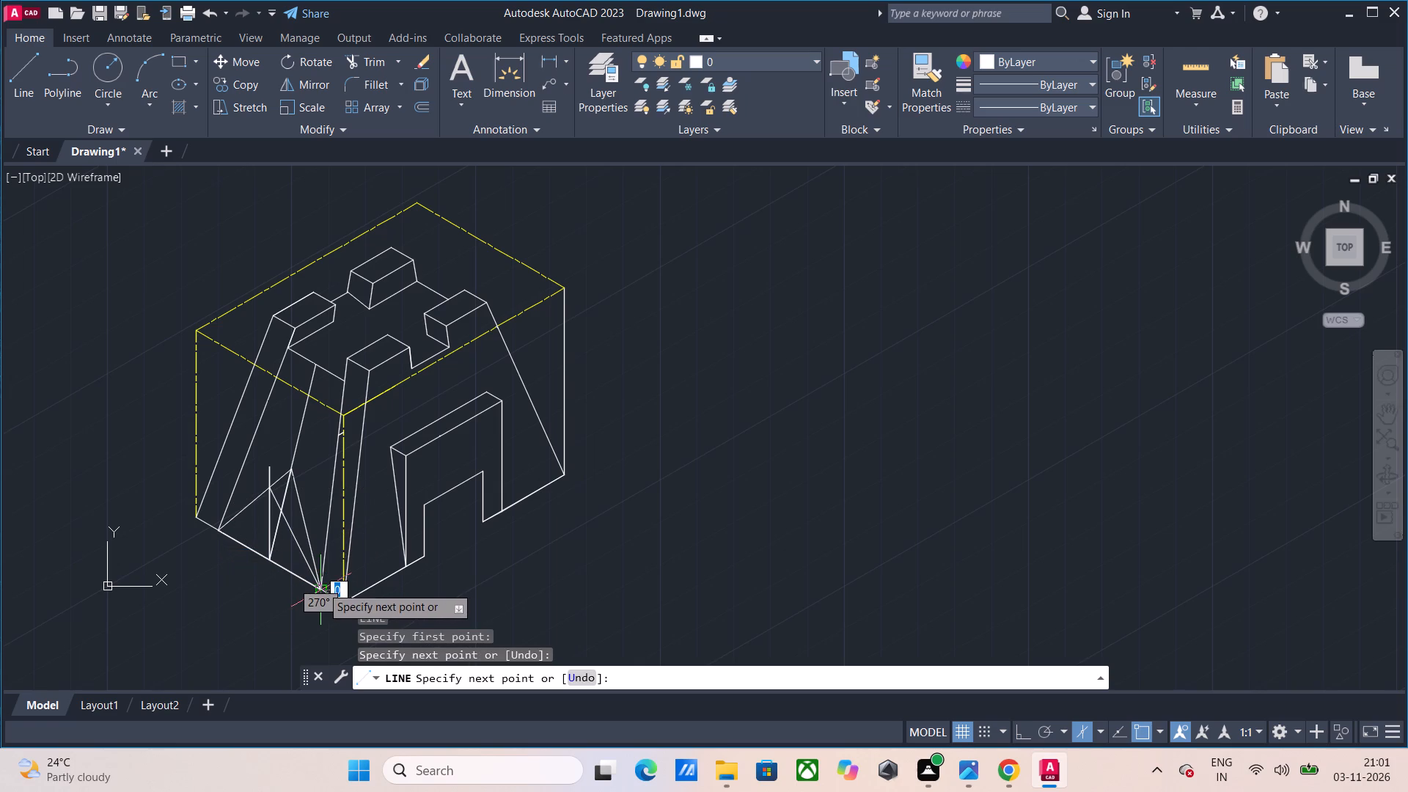
pyautogui.press('Escape')
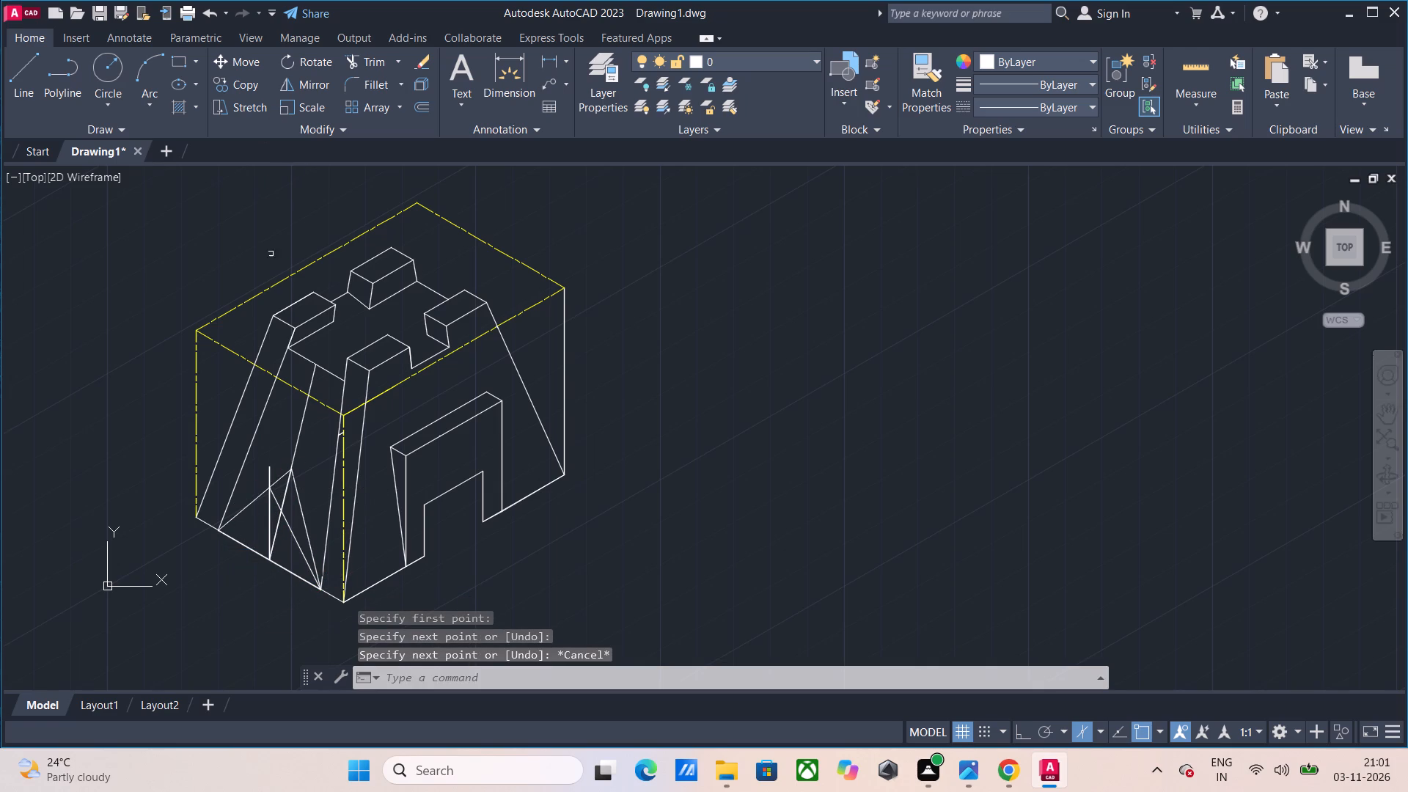
# Erase both 110-unit vertical lines, the slanted guide line to the notch edge, and the 110-unit line along it inside the triangle.
pyautogui.click(268, 467)
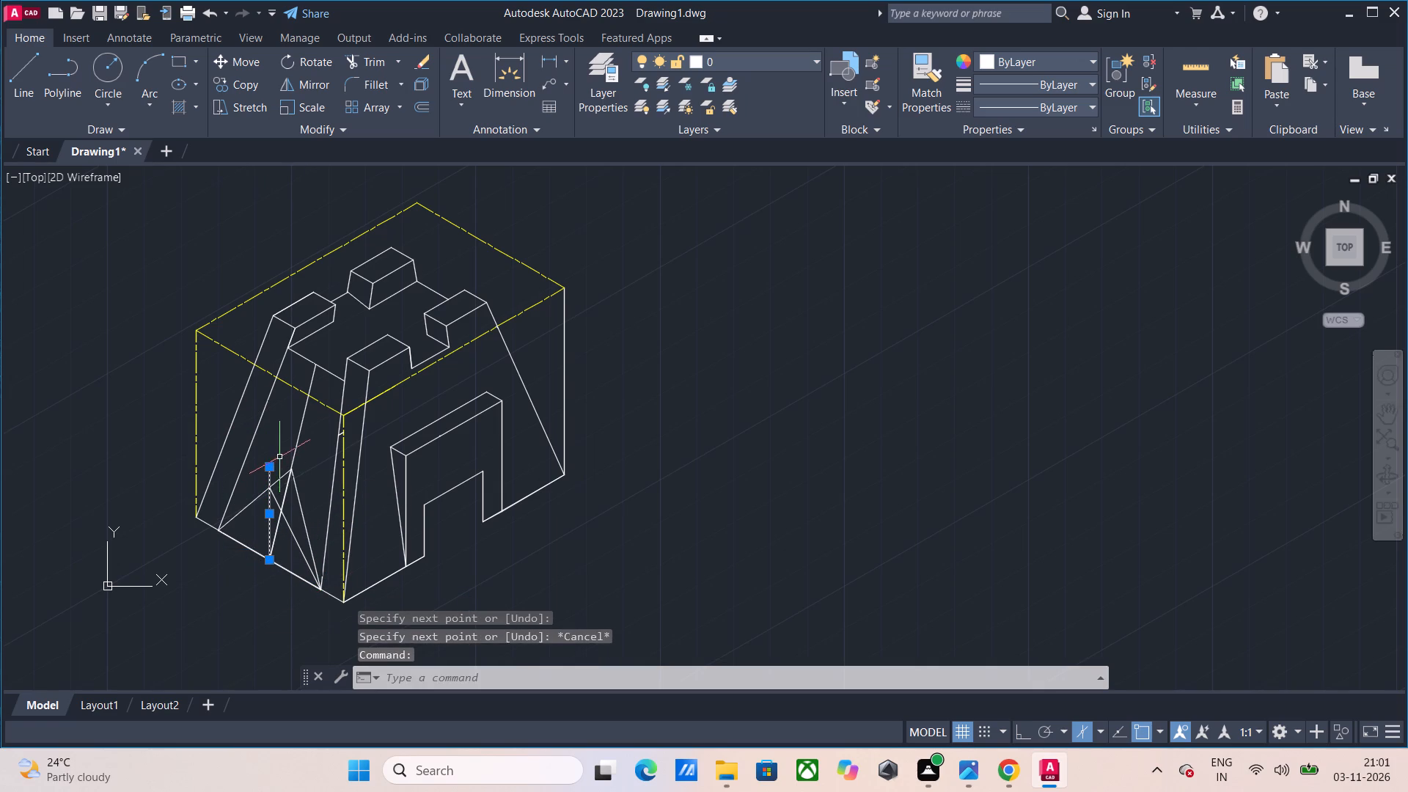
pyautogui.press('Delete')
pyautogui.click(268, 471)
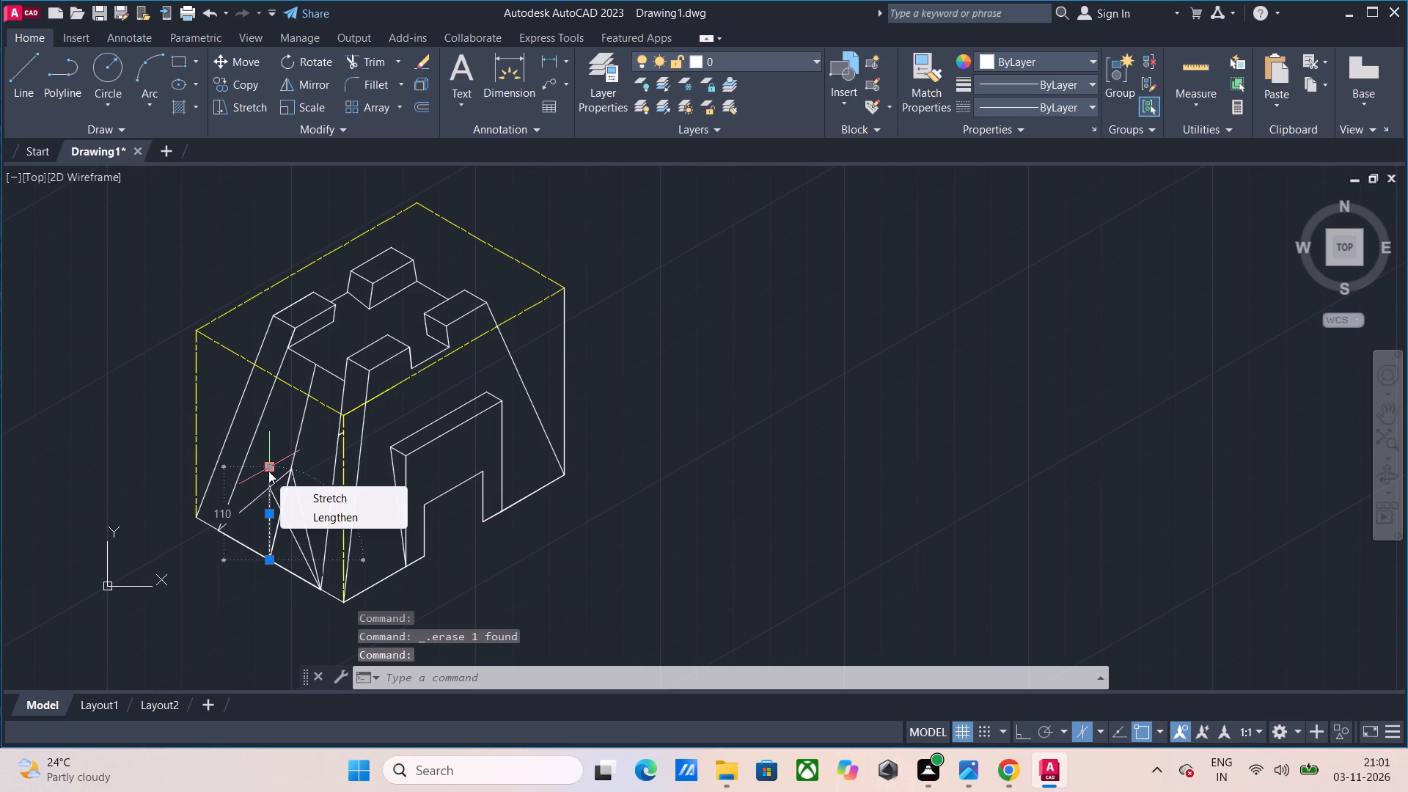
pyautogui.press('Delete')
pyautogui.press('Delete')
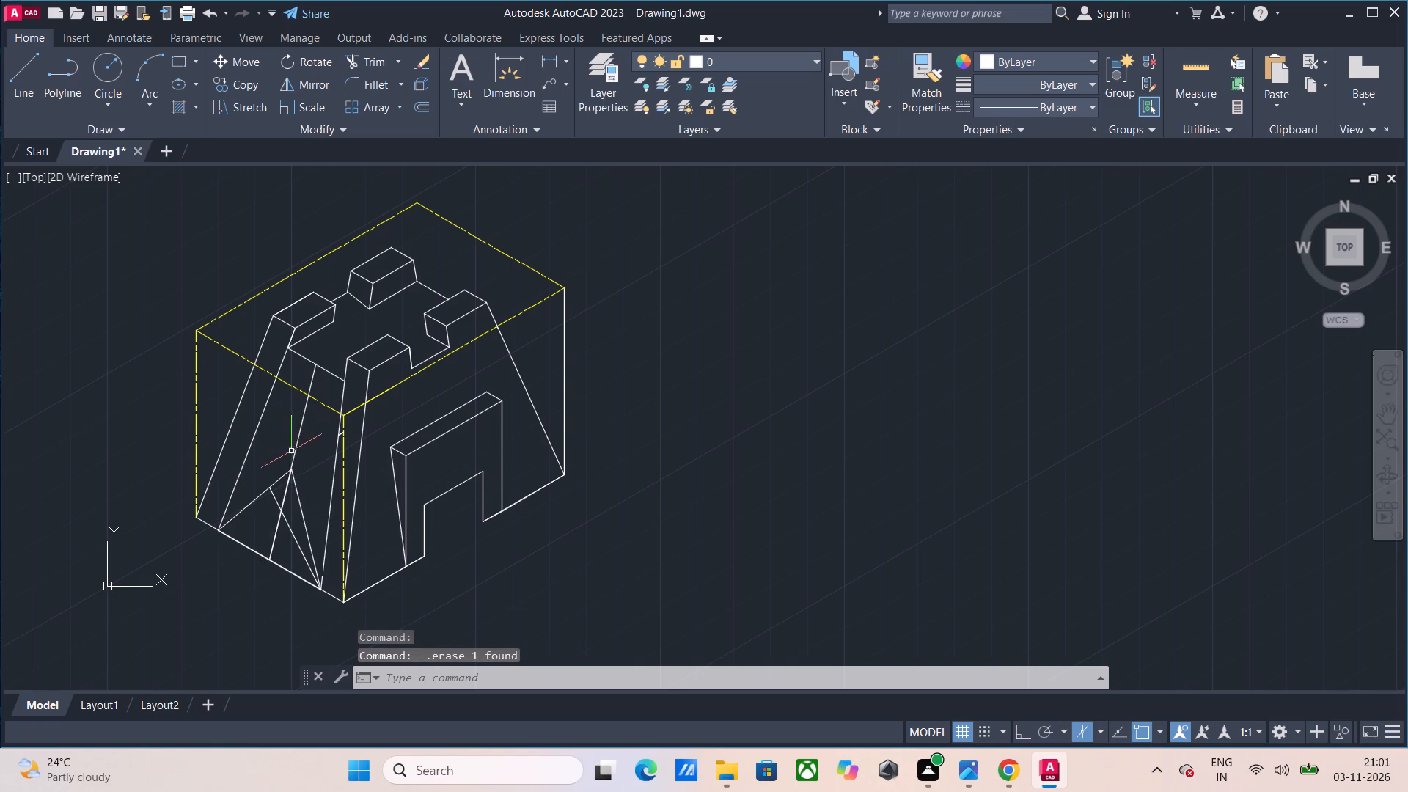
pyautogui.click(294, 456)
pyautogui.press('Delete')
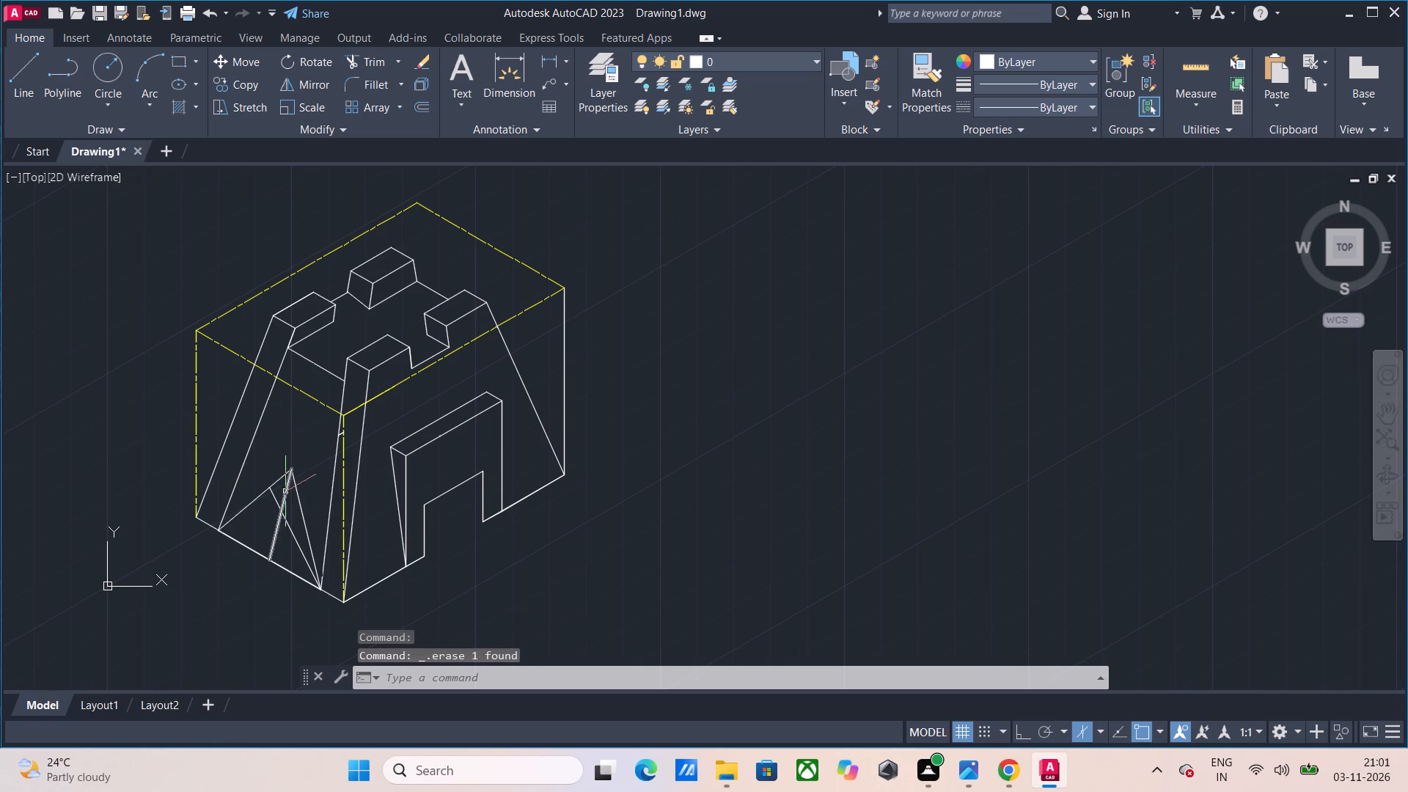
pyautogui.click(285, 493)
pyautogui.press('Delete')
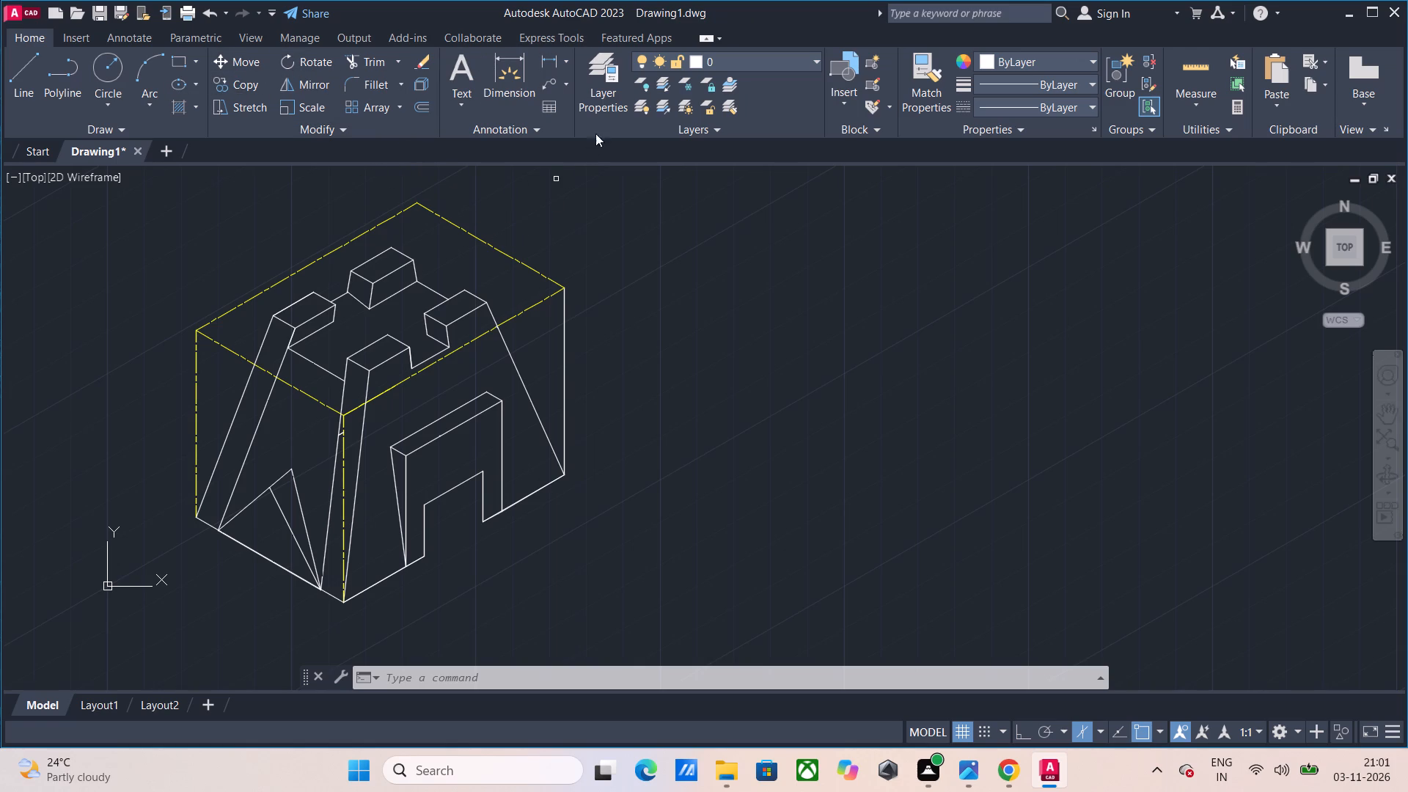
# Set the object colour to green and add an aligned dimension to the short rear top edge of the rear merlon.
pyautogui.click(1076, 63)
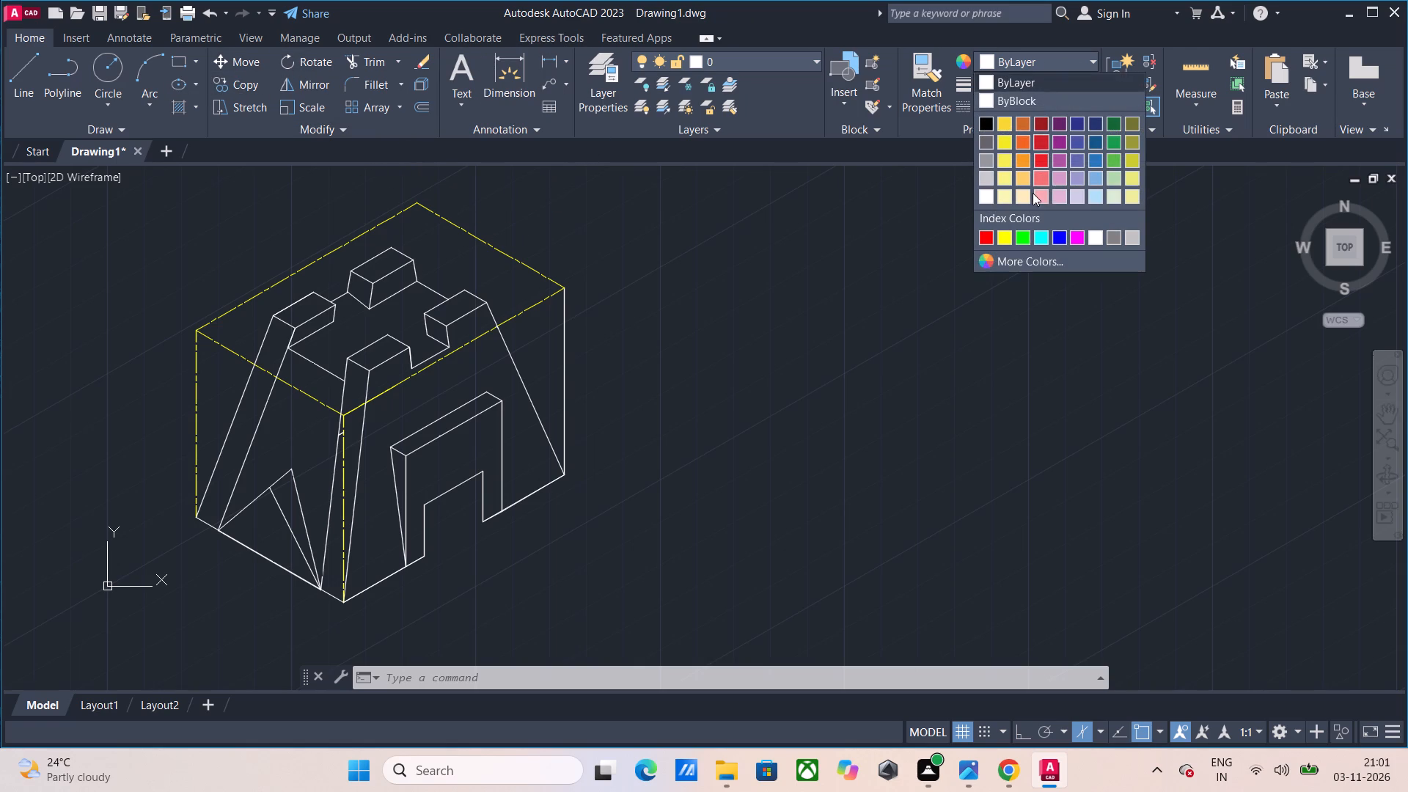
pyautogui.click(1023, 239)
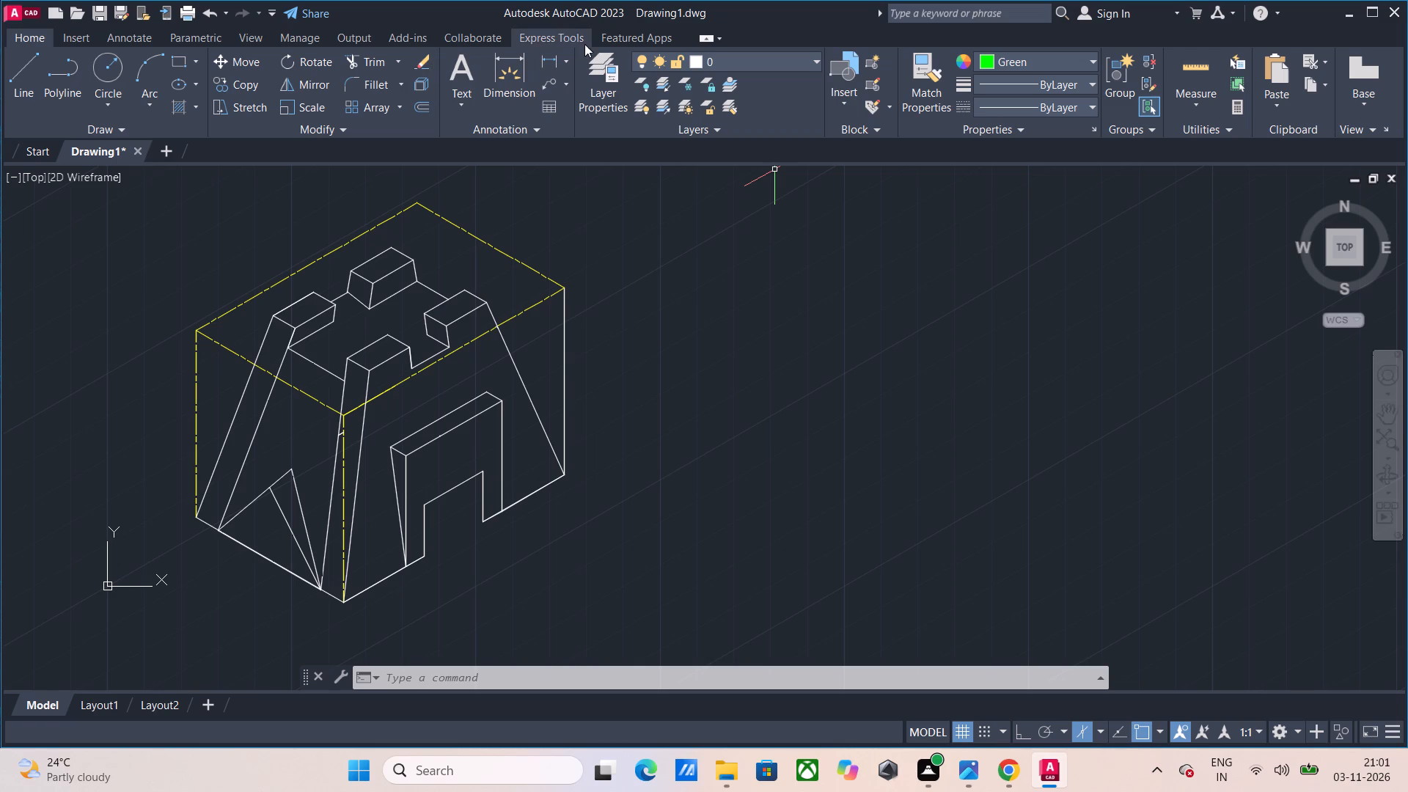
pyautogui.click(570, 60)
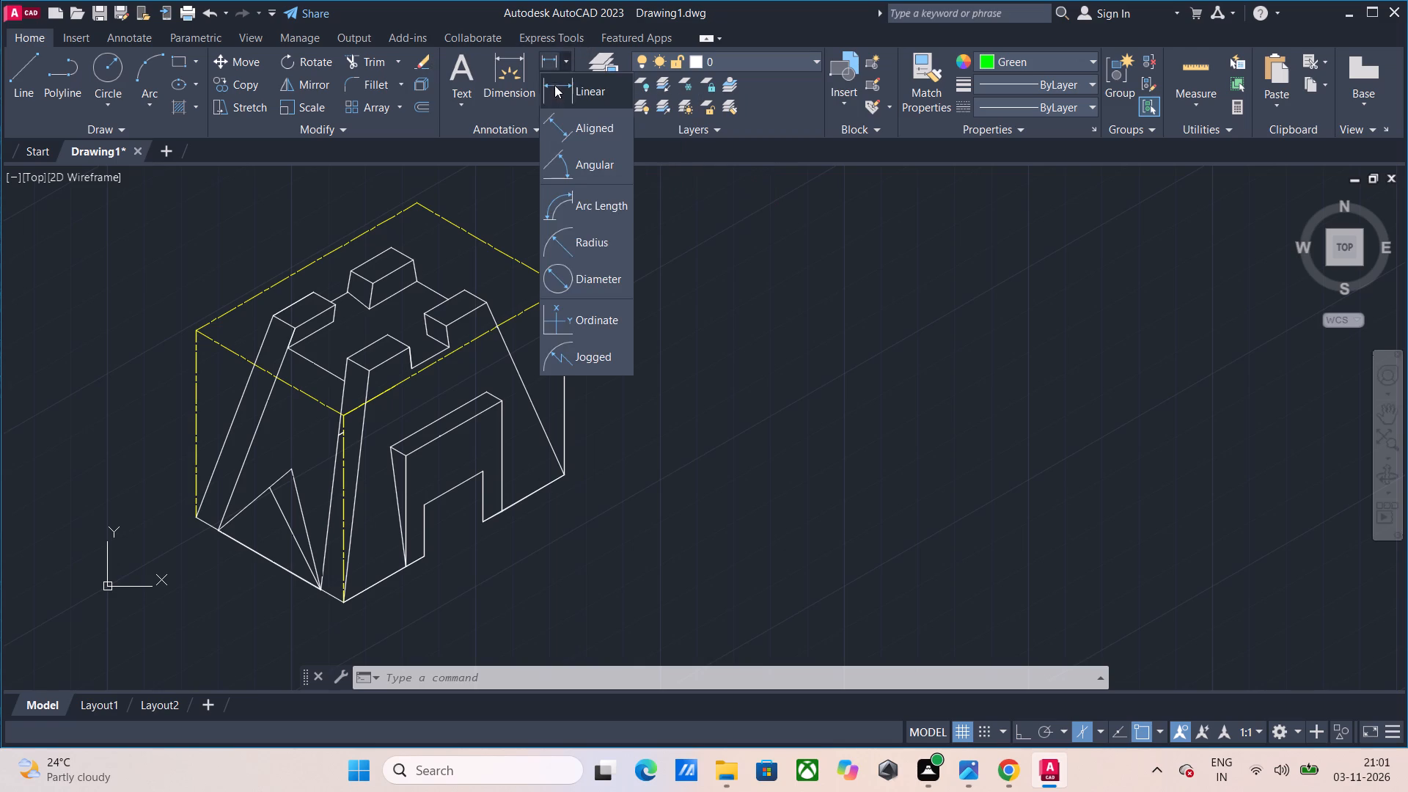
pyautogui.click(557, 117)
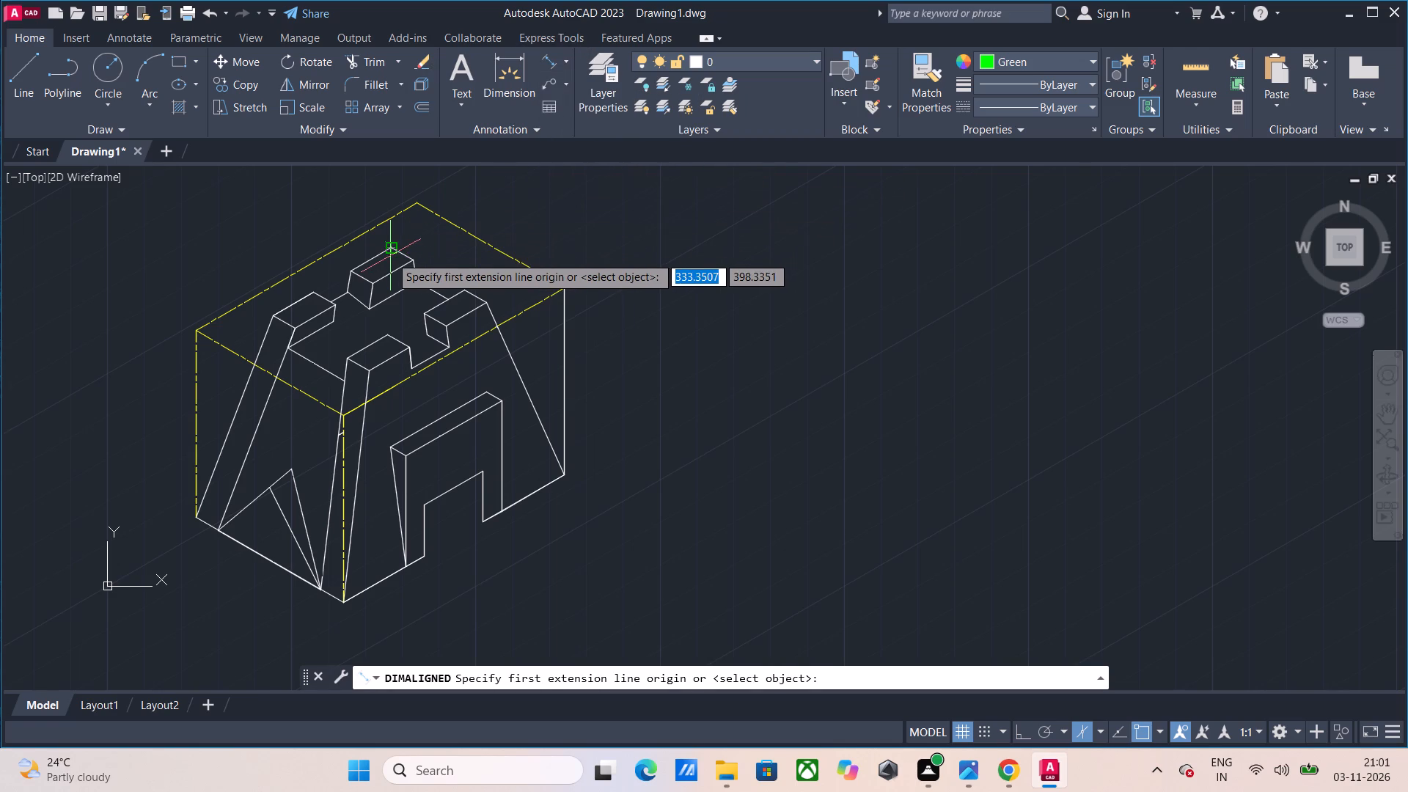
pyautogui.moveTo(388, 251); pyautogui.dragTo(395, 251)
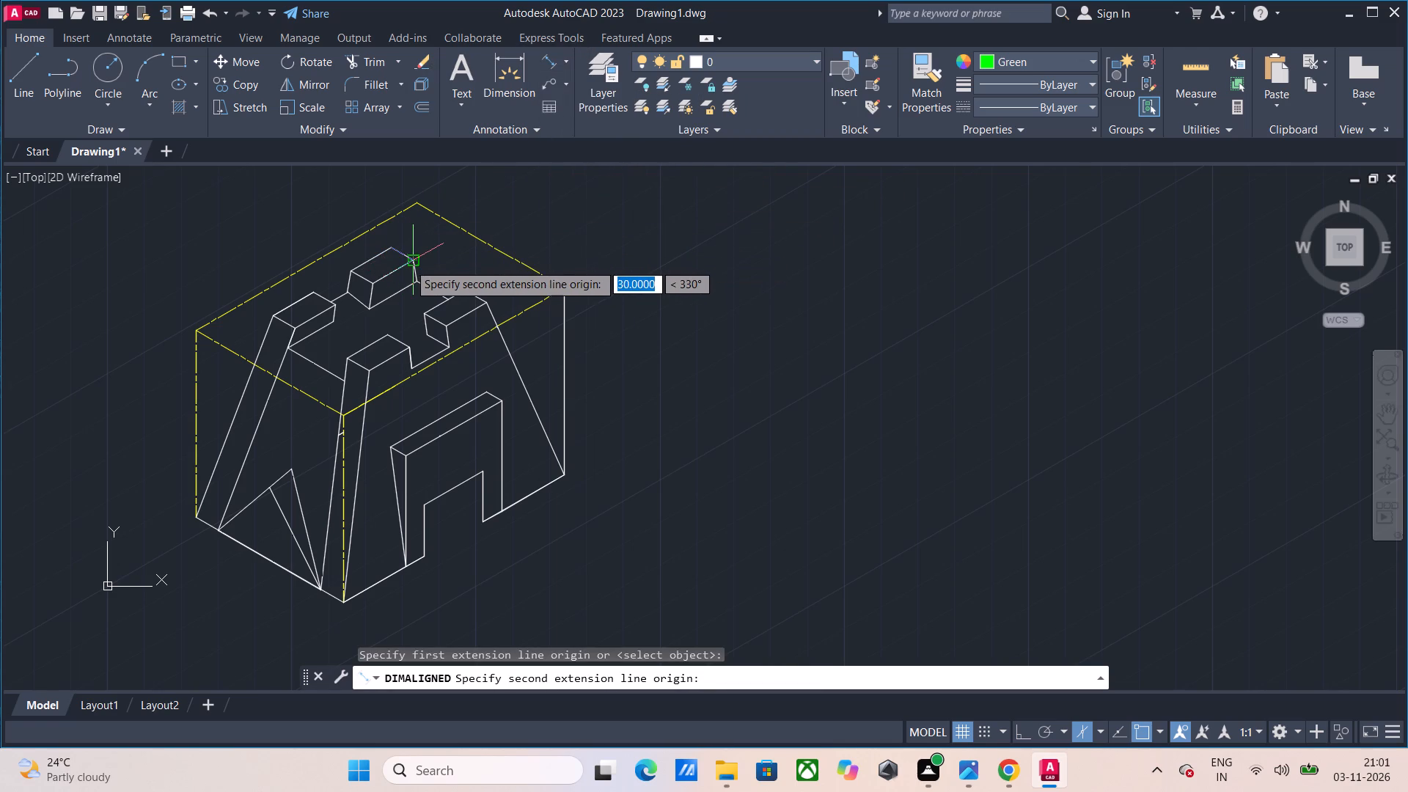
pyautogui.click(410, 263)
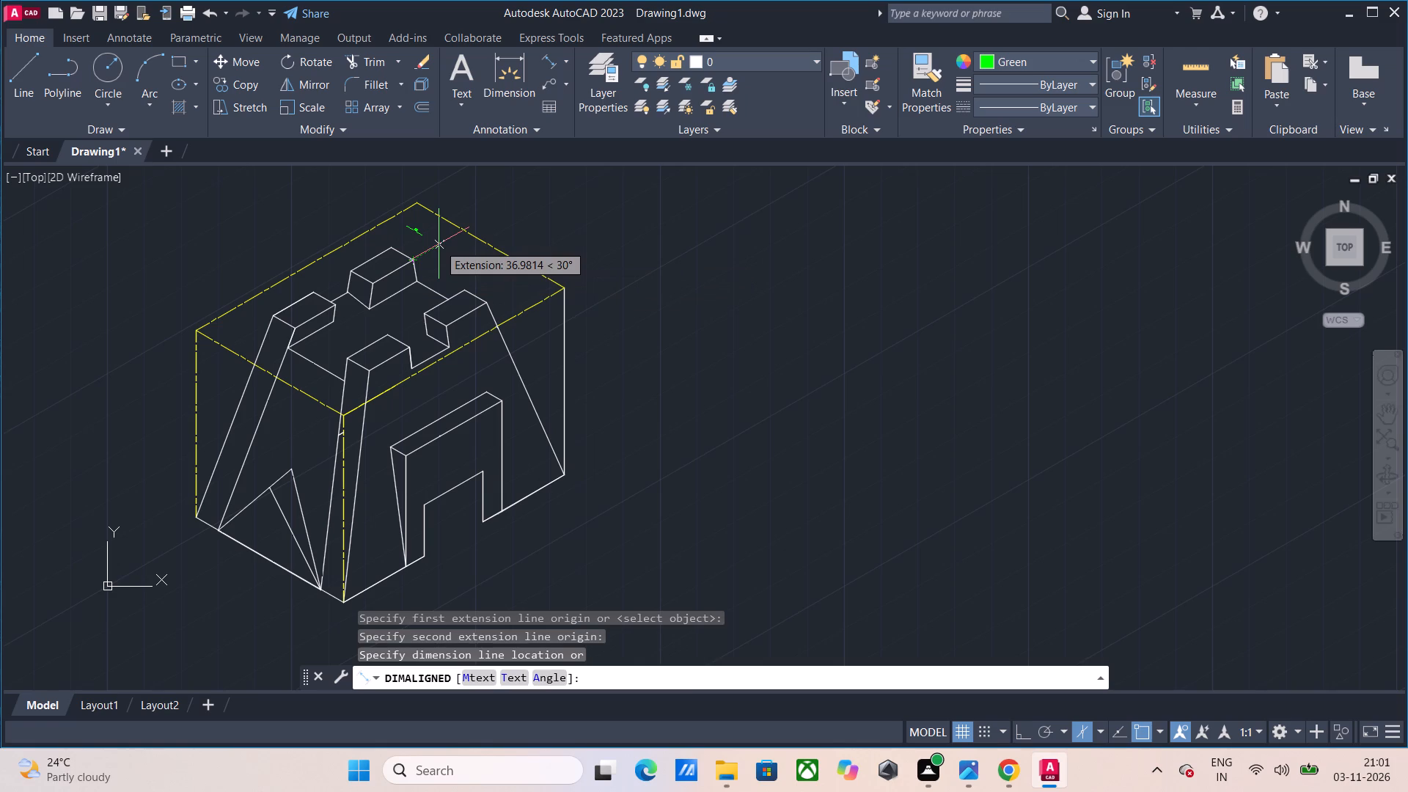
pyautogui.click(439, 244)
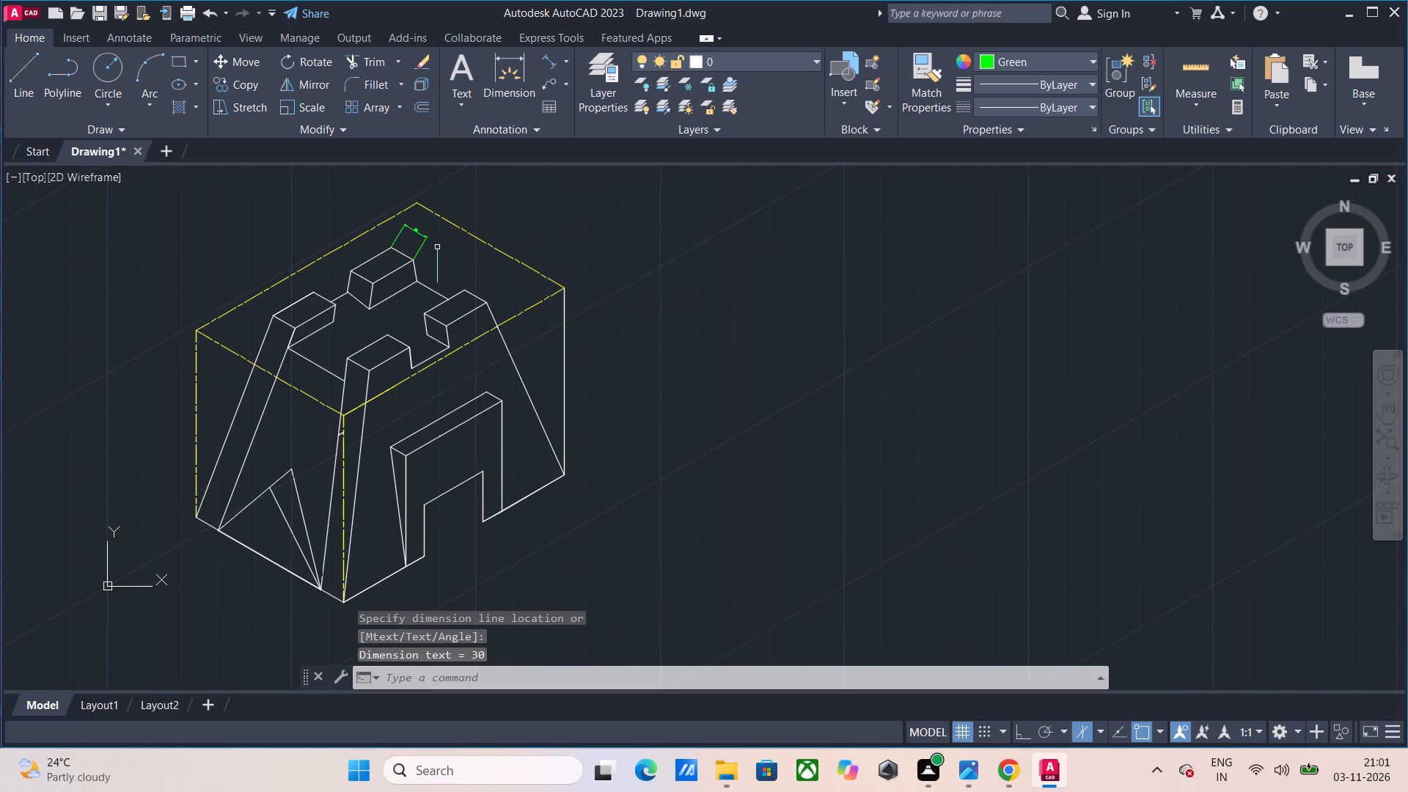
# Add an aligned dimension across the tower top from the rear merlon's back corner to the right merlon's outer corner.
pyautogui.press('Return')
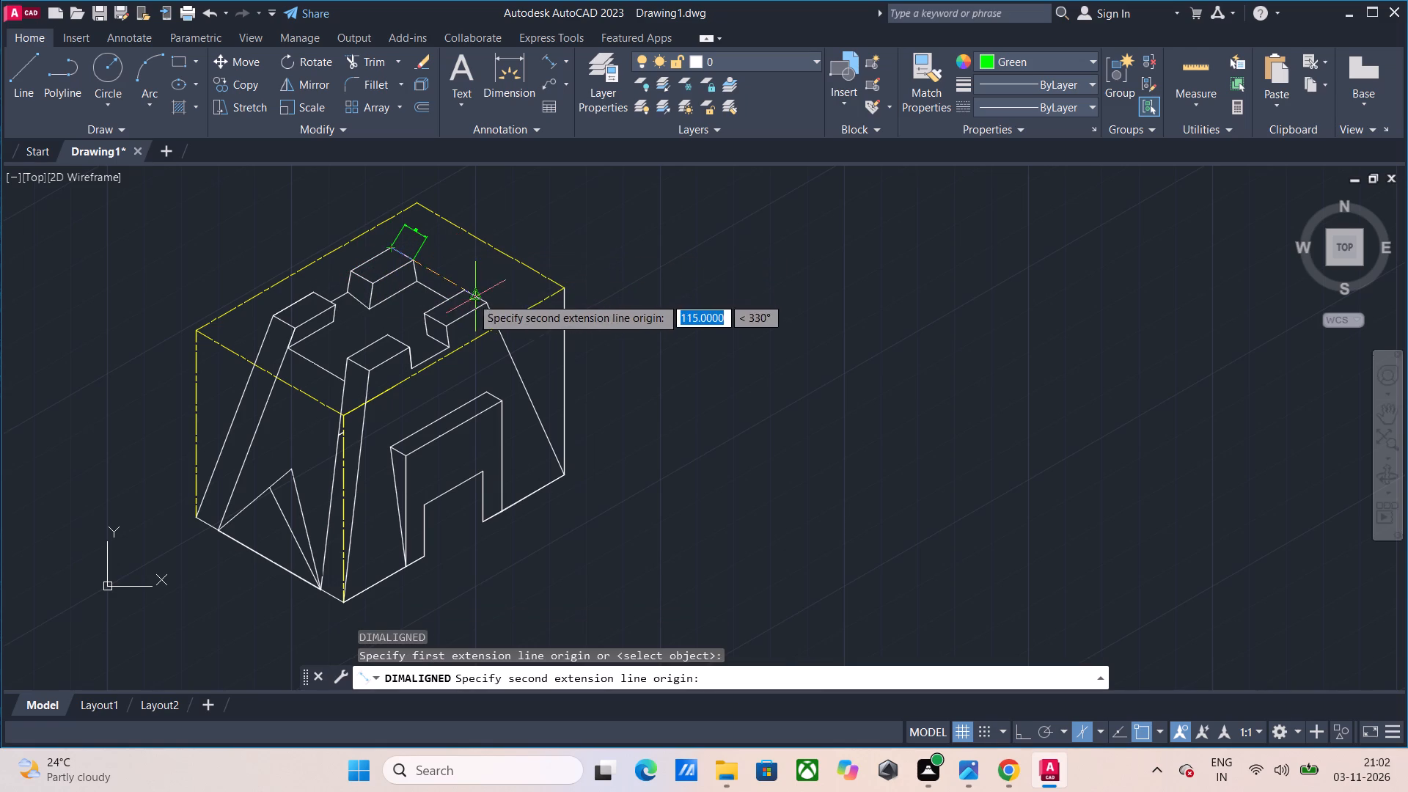
pyautogui.click(488, 307)
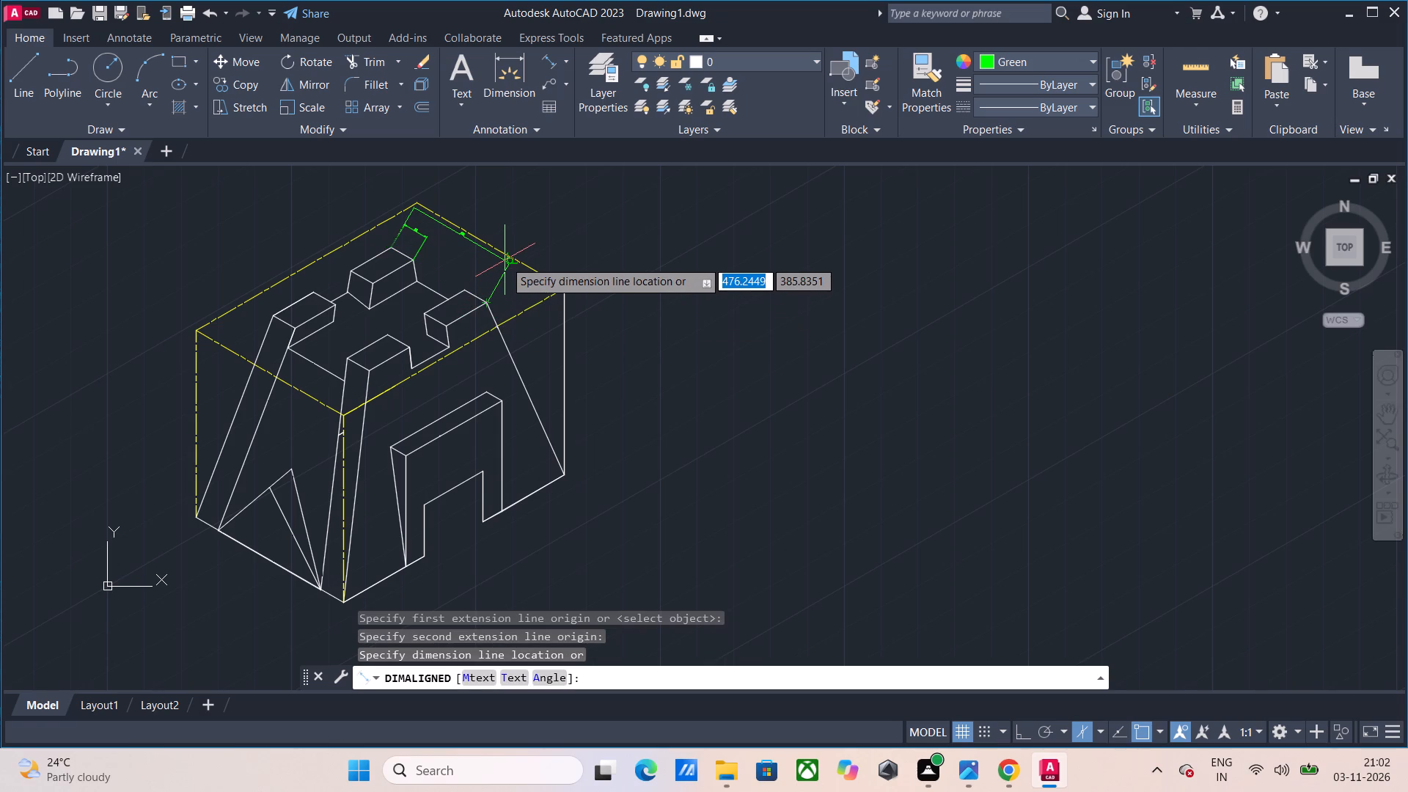
pyautogui.click(507, 259)
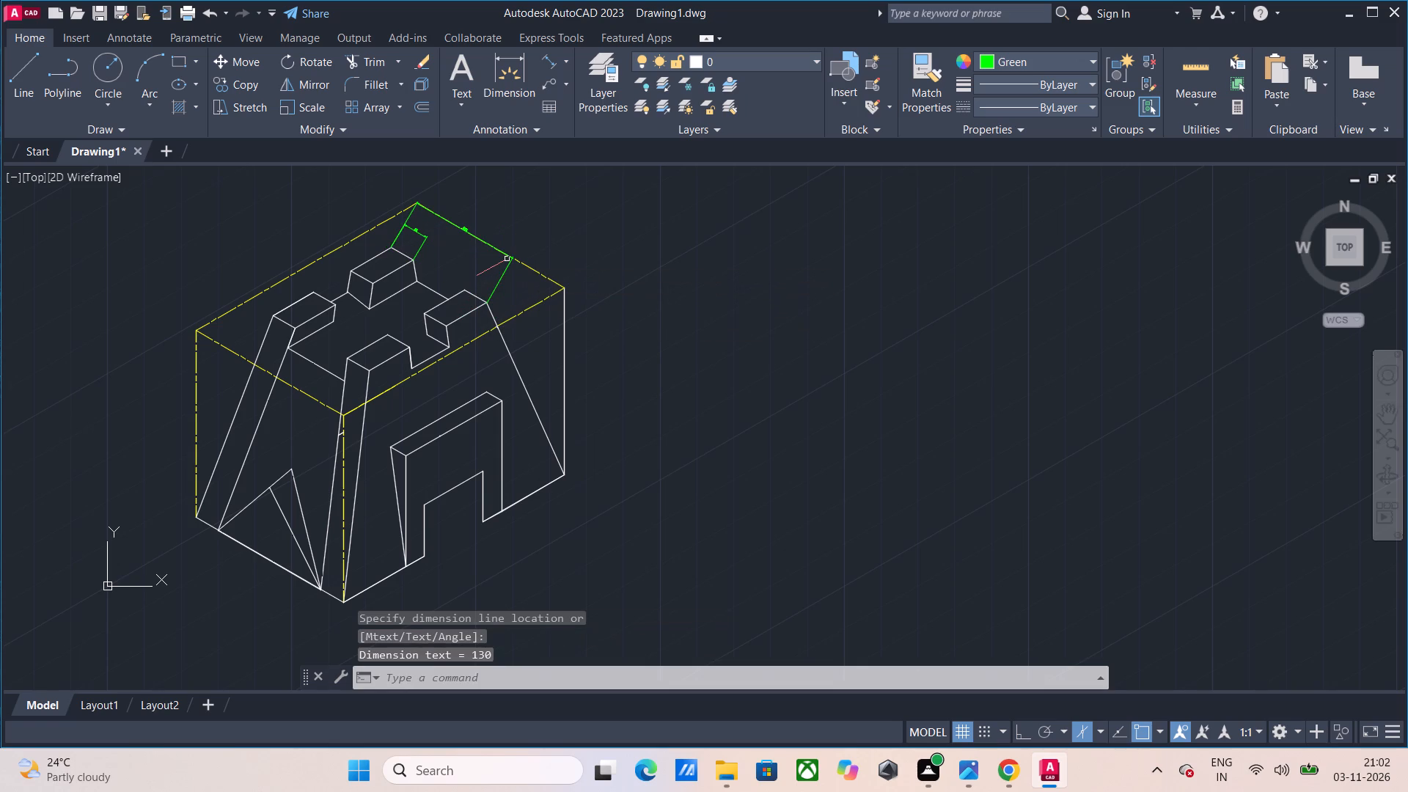
# Add an aligned dimension along the left merlon's long outer top edge.
pyautogui.press('Return')
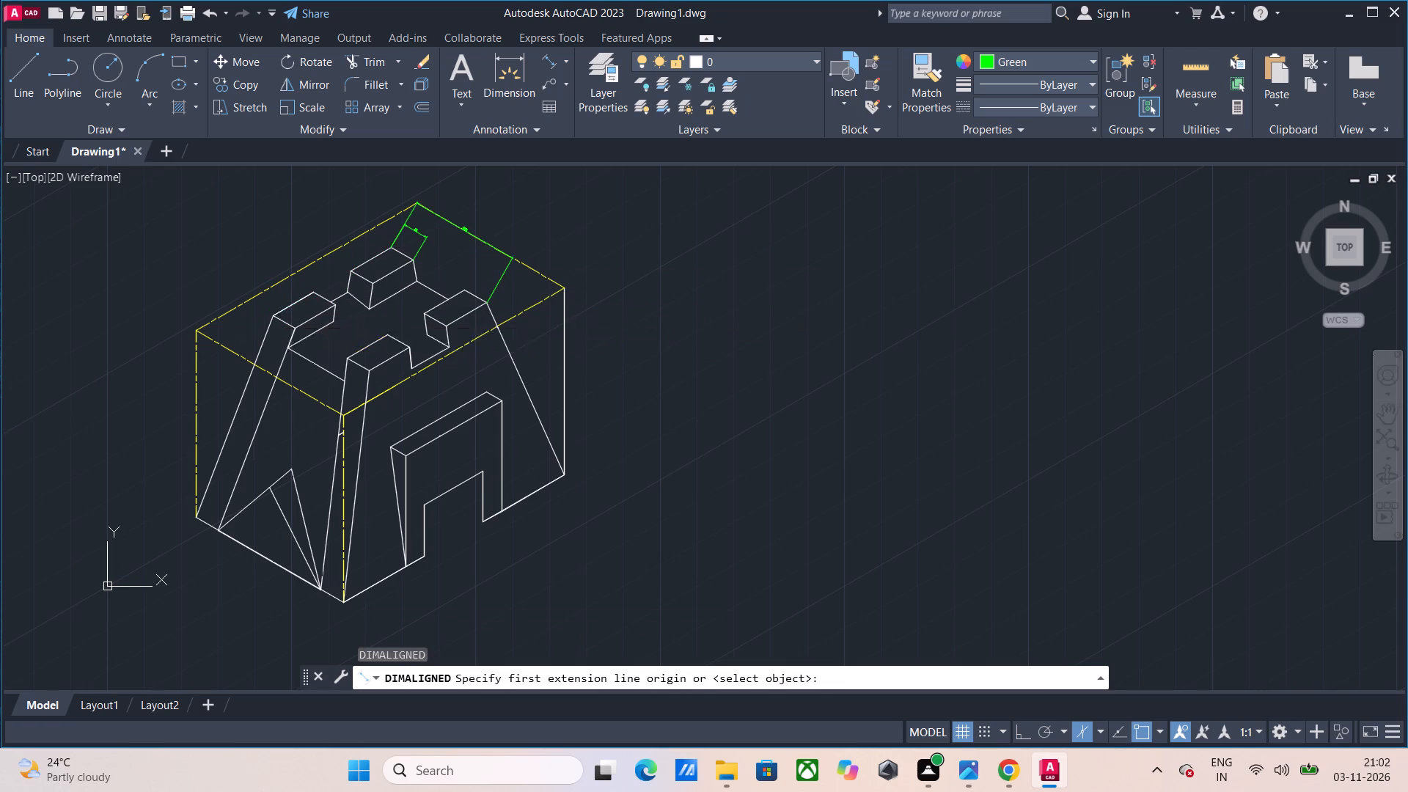
pyautogui.click(274, 316)
pyautogui.click(312, 291)
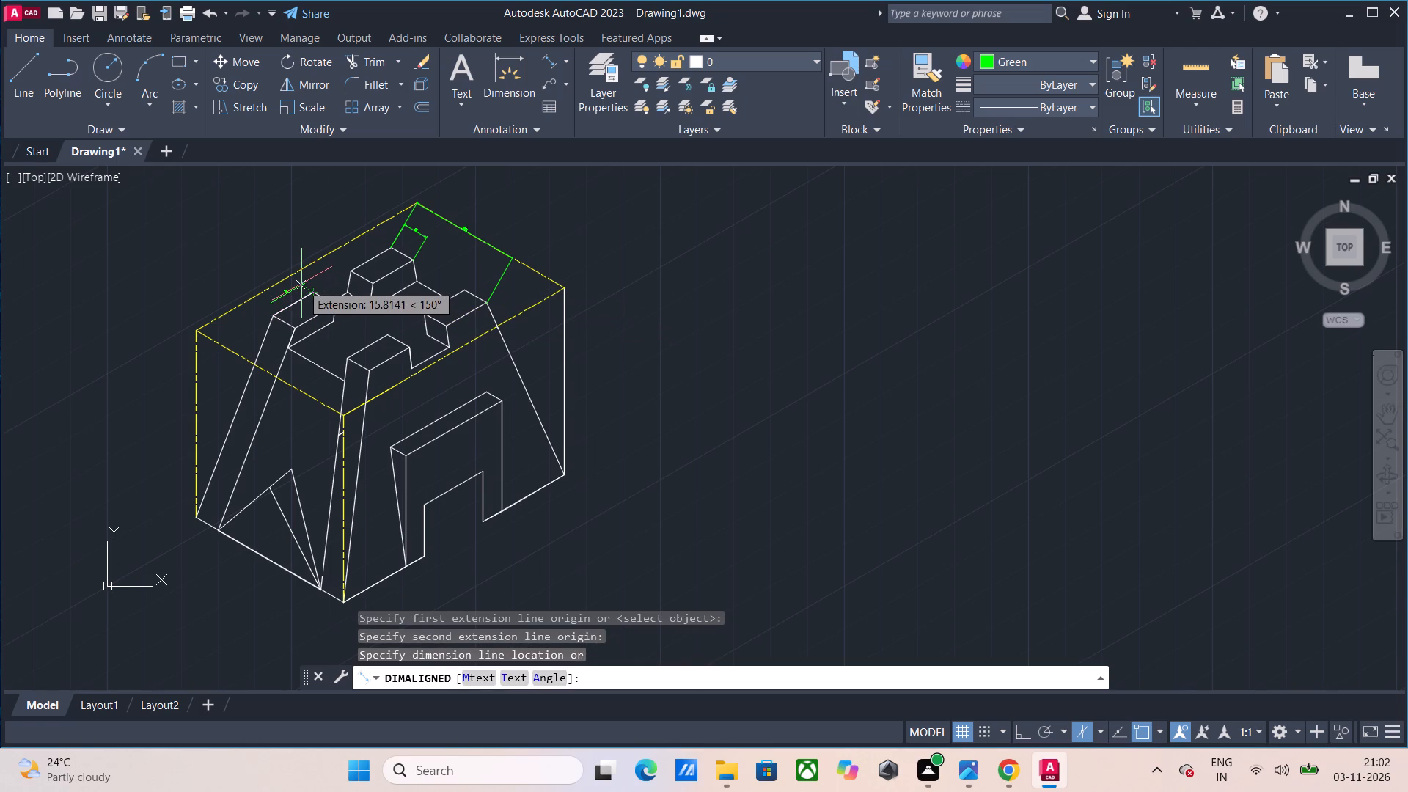
pyautogui.click(298, 280)
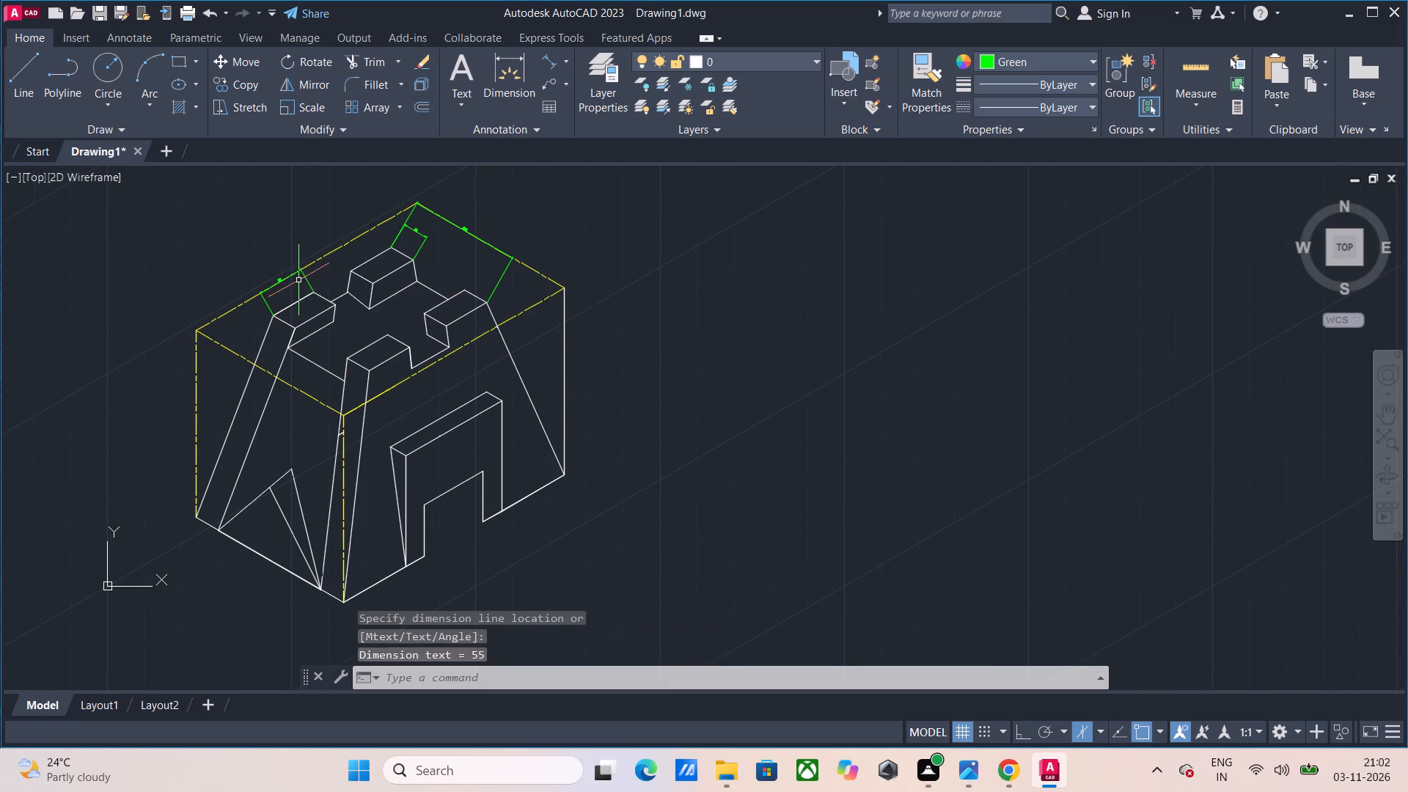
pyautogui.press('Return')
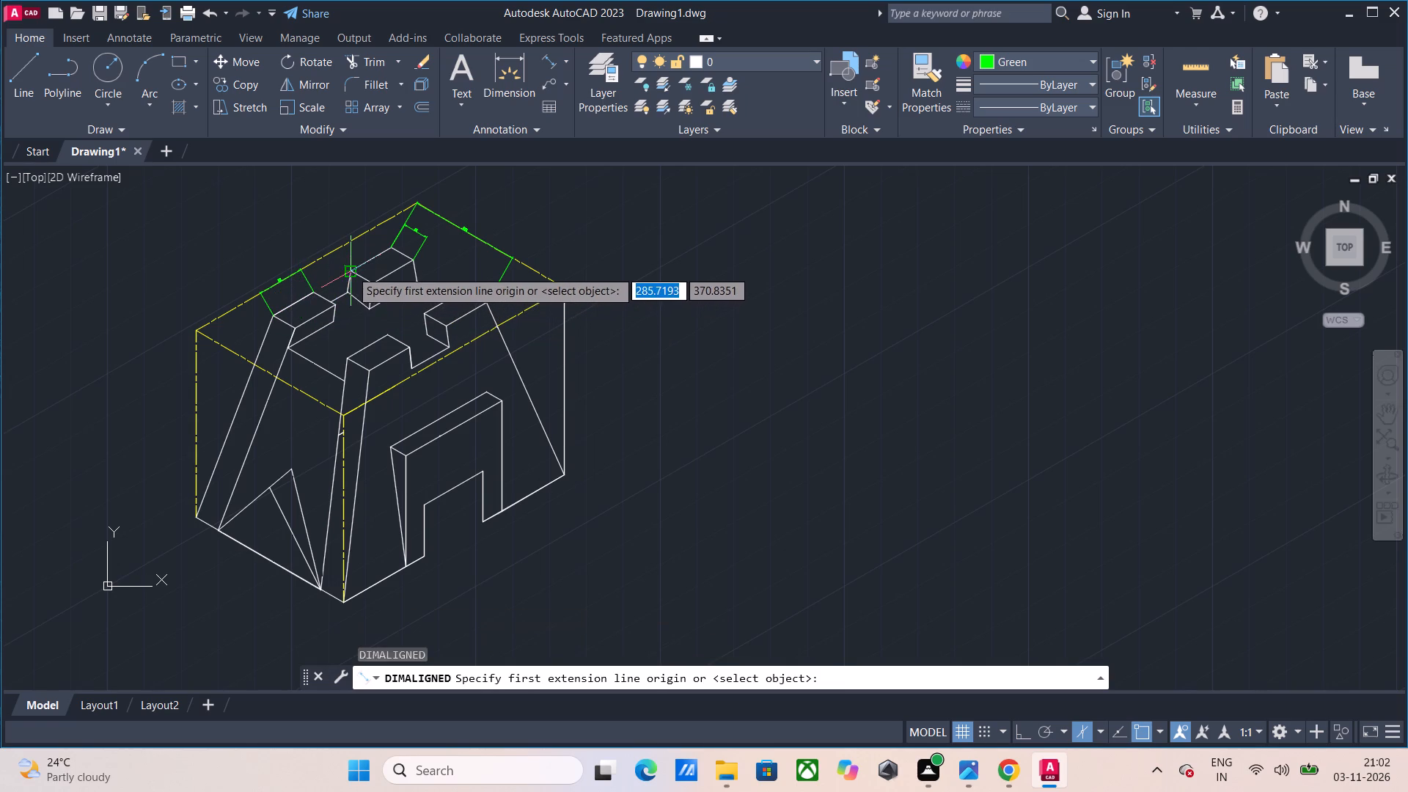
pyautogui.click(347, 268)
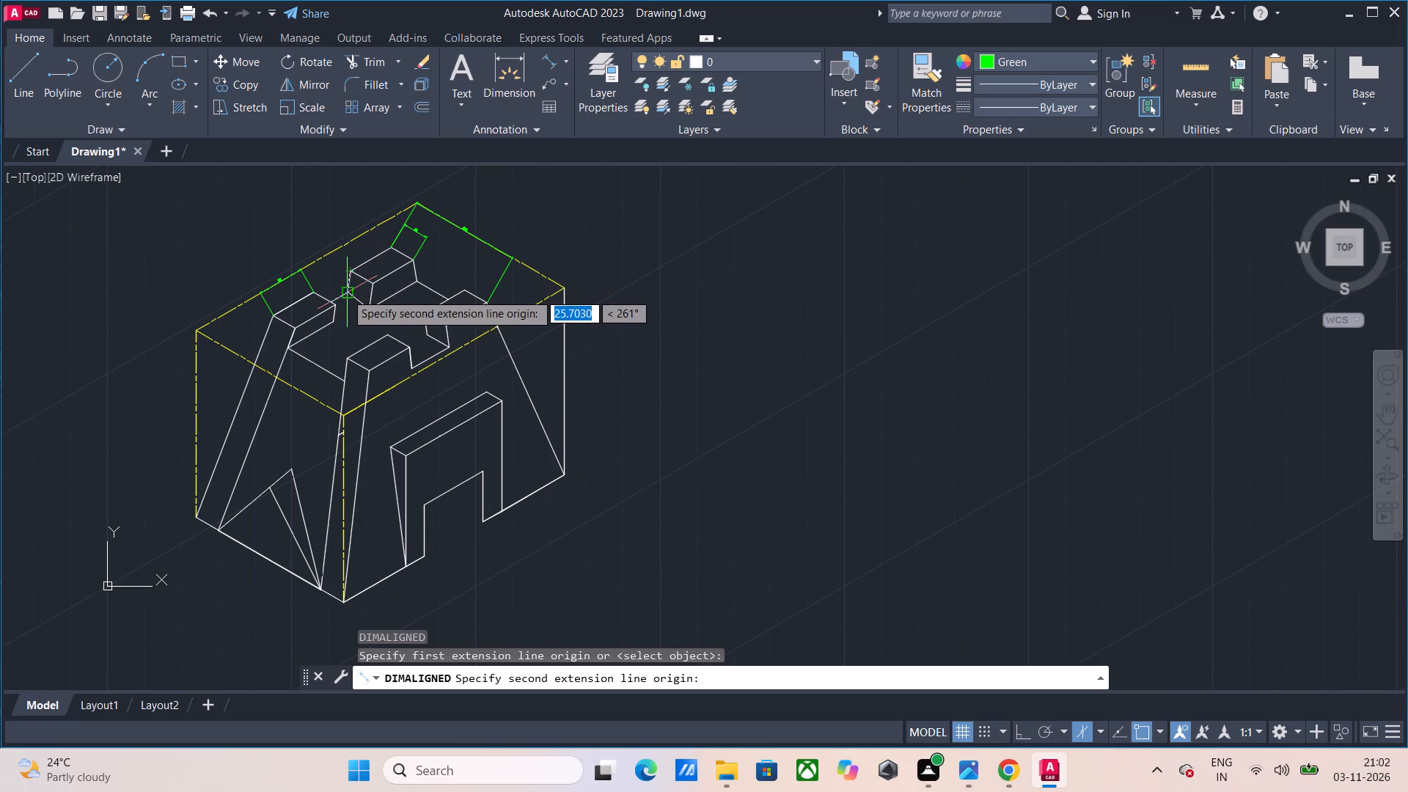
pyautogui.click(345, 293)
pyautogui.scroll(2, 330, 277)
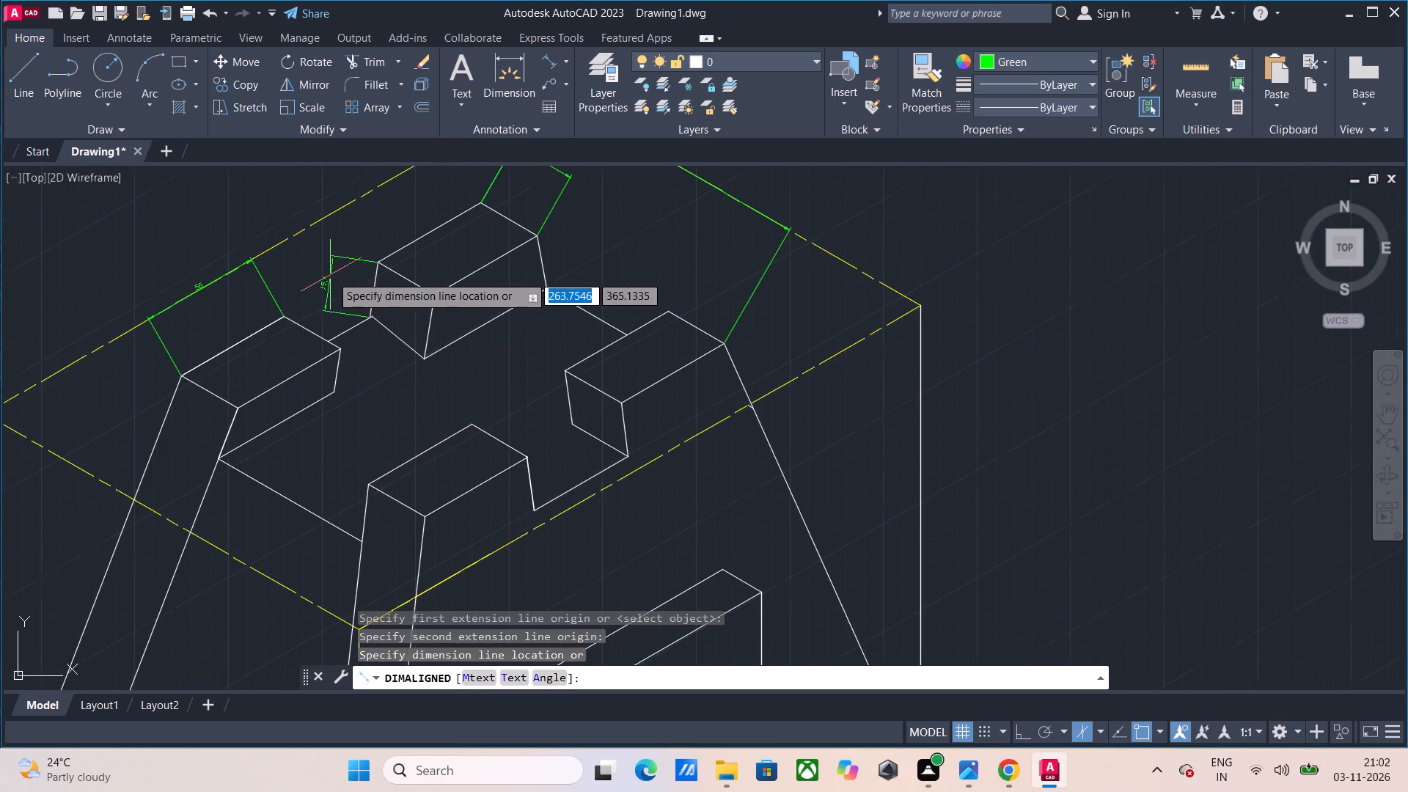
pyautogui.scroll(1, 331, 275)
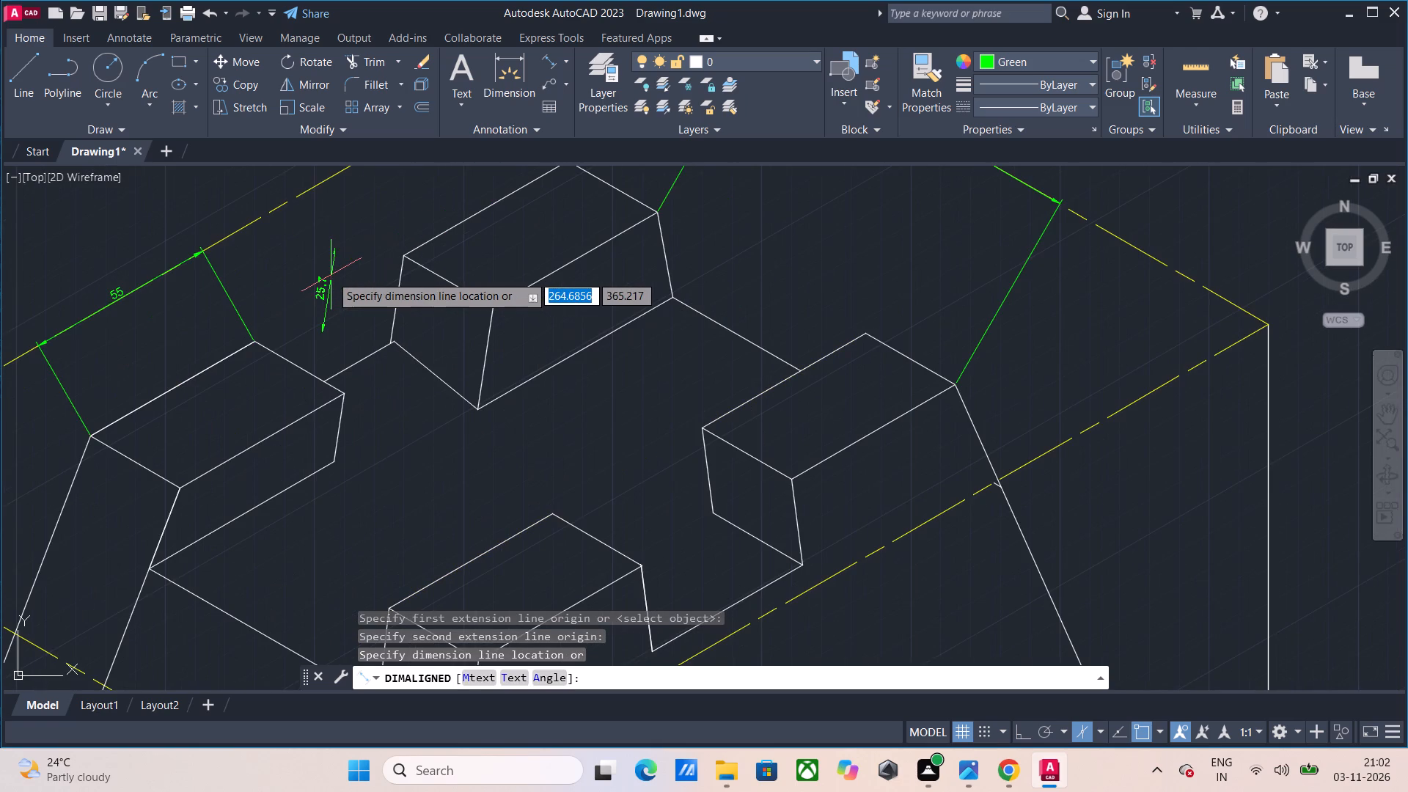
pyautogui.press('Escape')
# Add an aligned dimension to the rear merlon's left slanted edge, between its top corner and base end.
pyautogui.press('Return')
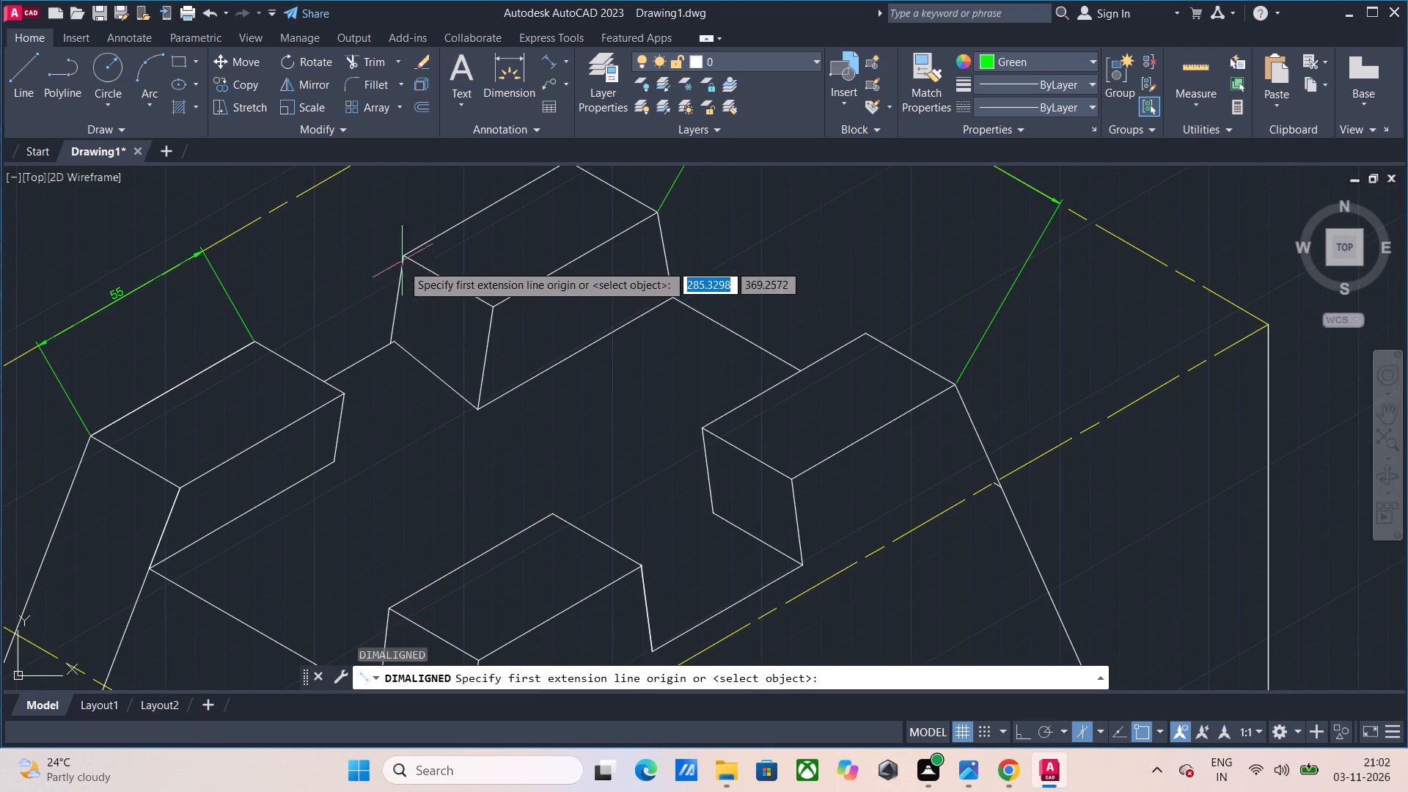
pyautogui.moveTo(404, 254); pyautogui.dragTo(403, 264)
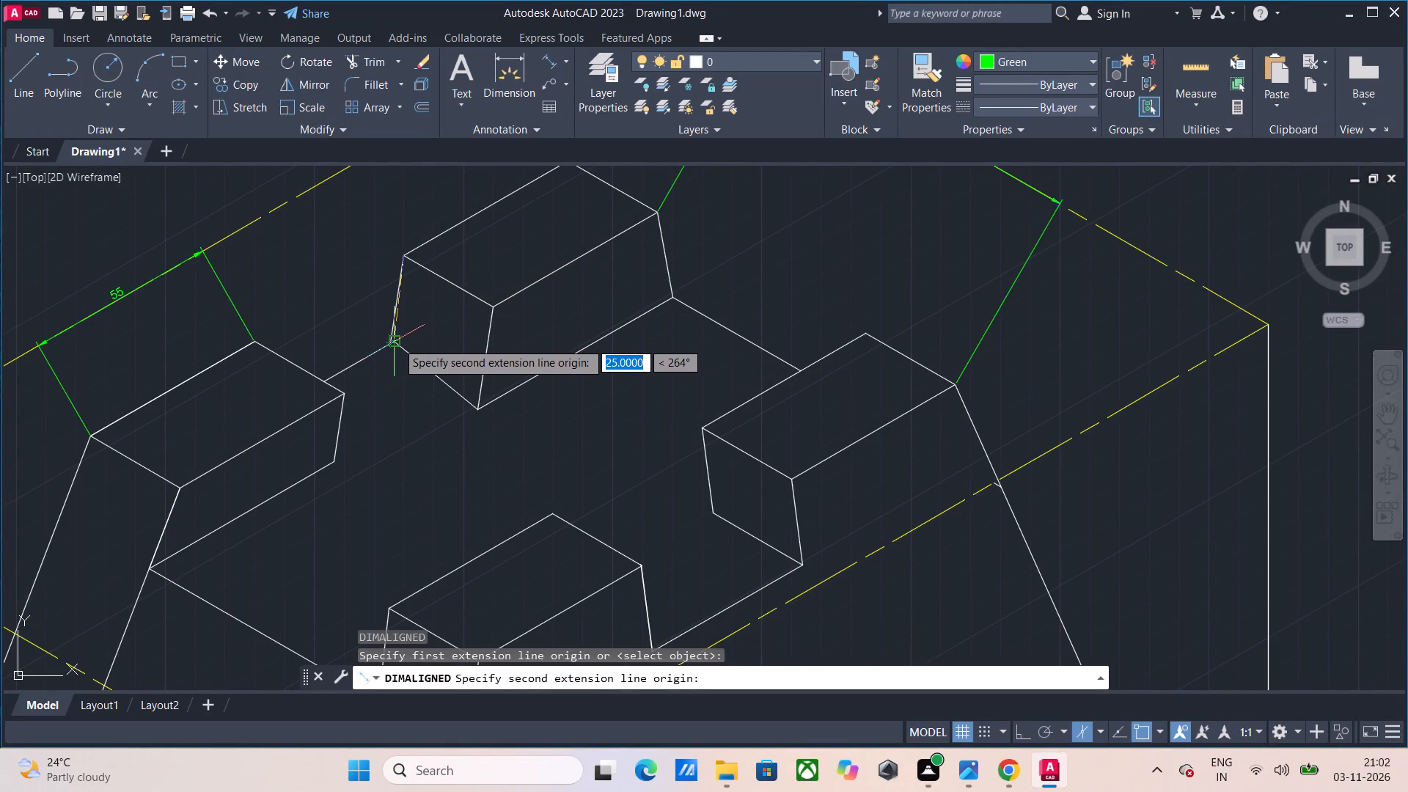
pyautogui.click(397, 342)
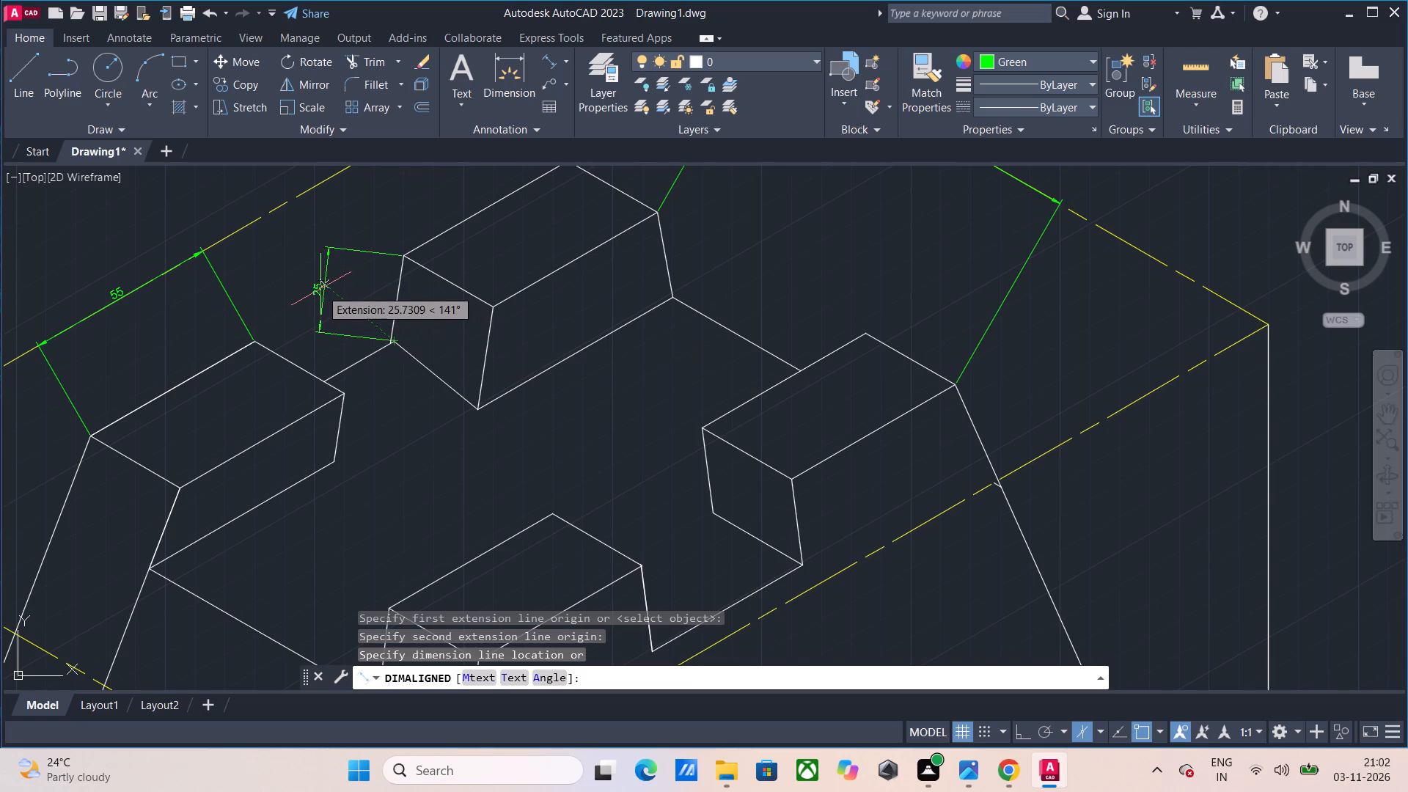
pyautogui.click(318, 286)
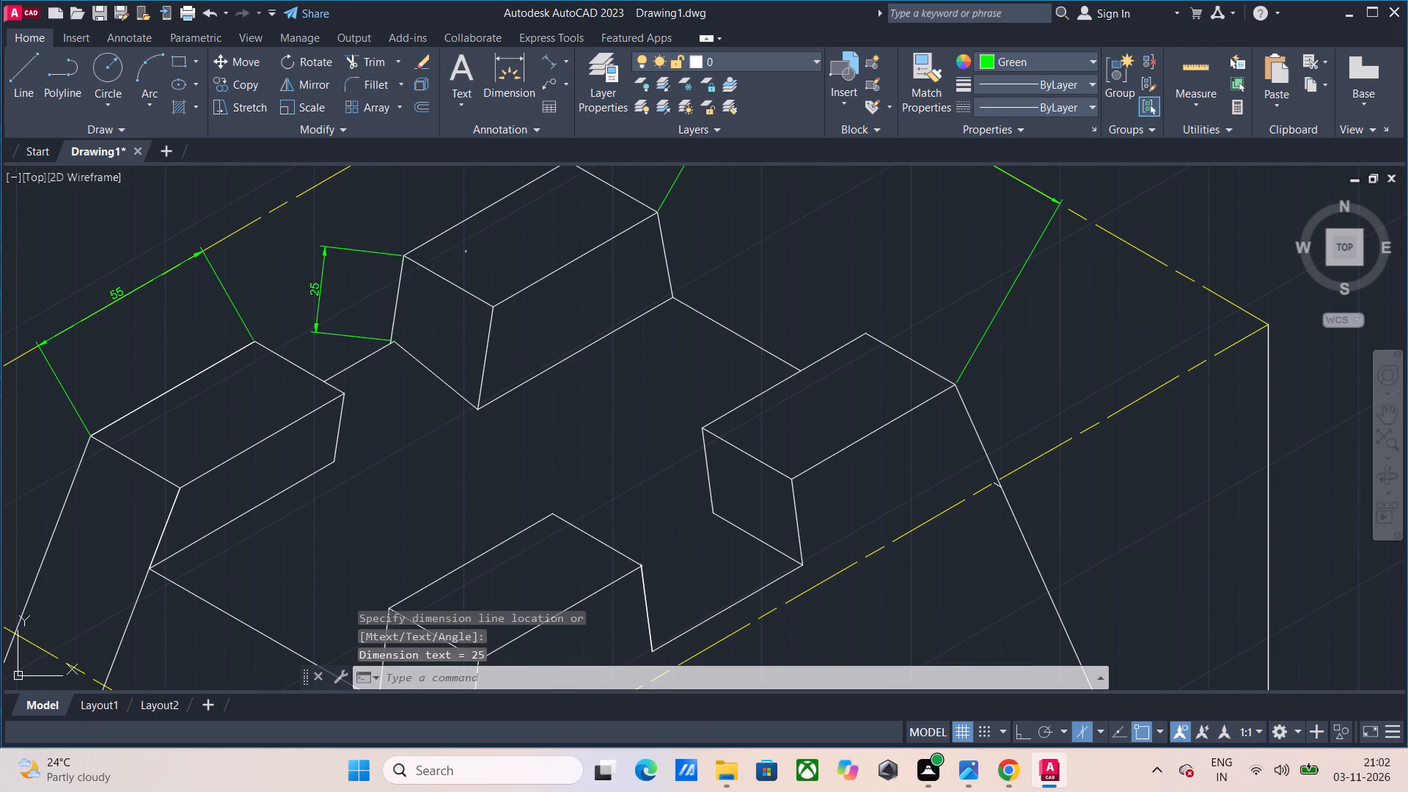
# Add an aligned dimension for the overall height along the bounding box's left vertical edge.
pyautogui.scroll(-3, 466, 251)
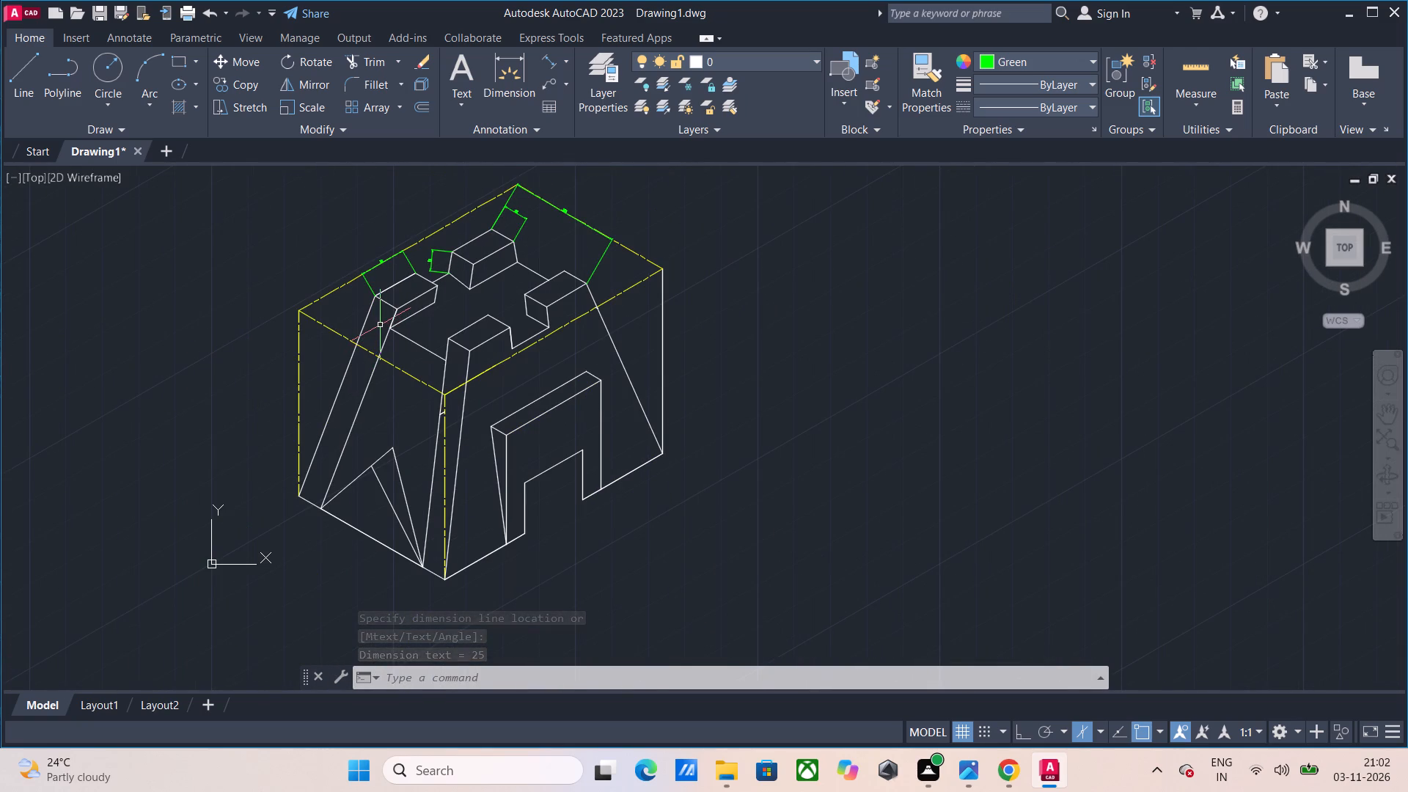
pyautogui.press('Return')
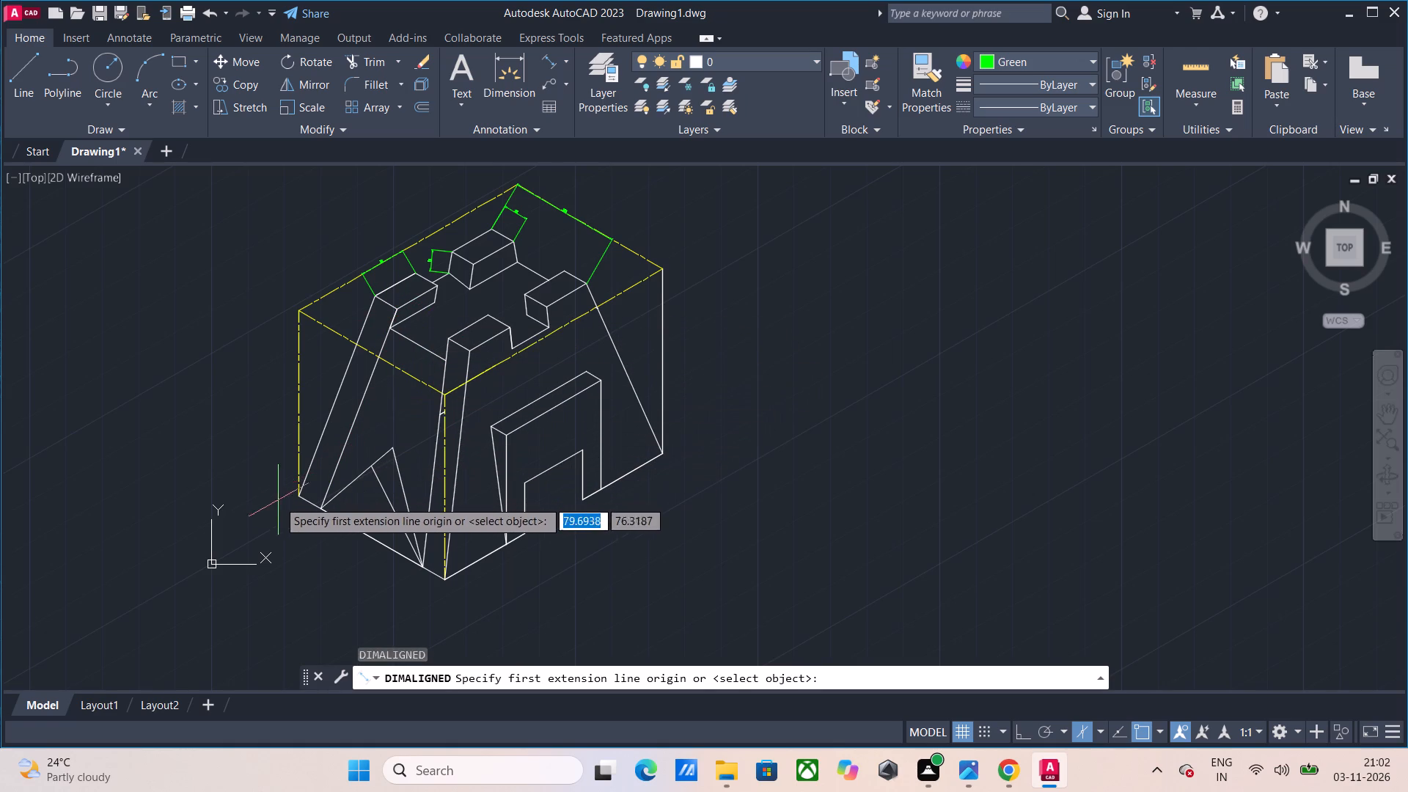
pyautogui.click(299, 494)
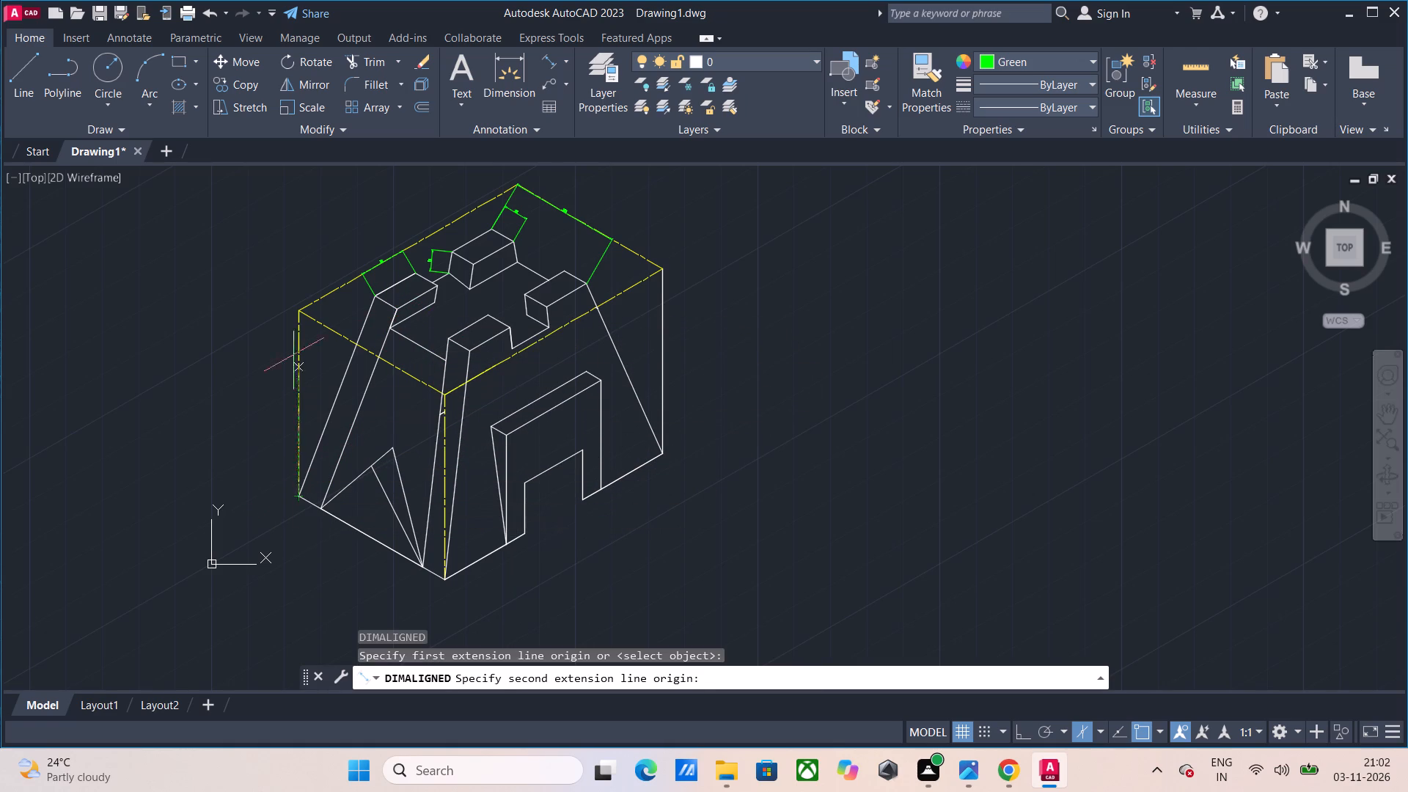
pyautogui.click(301, 312)
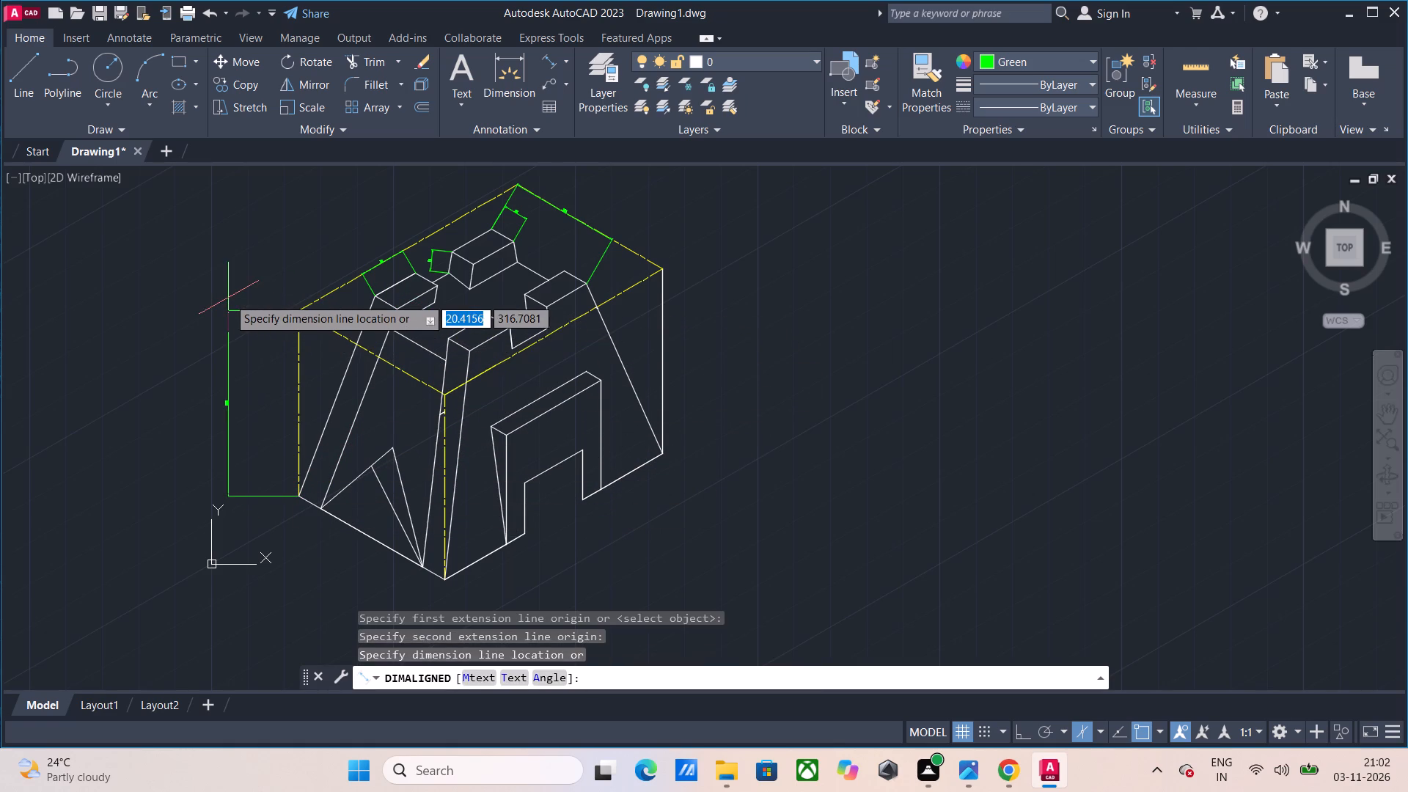
pyautogui.click(258, 298)
# Add an aligned dimension along the full bottom edge of the left face, offset below it.
pyautogui.press('Return')
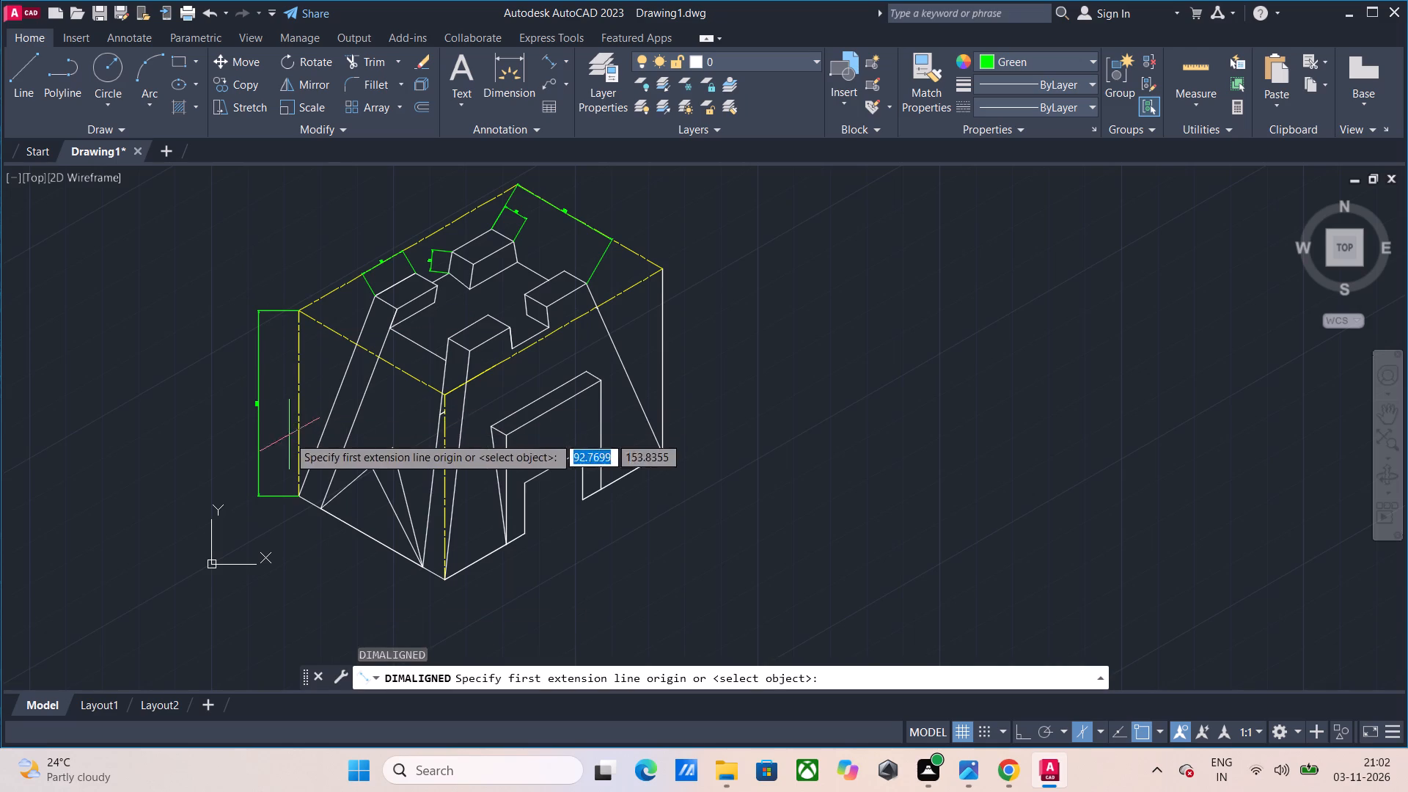
pyautogui.click(300, 491)
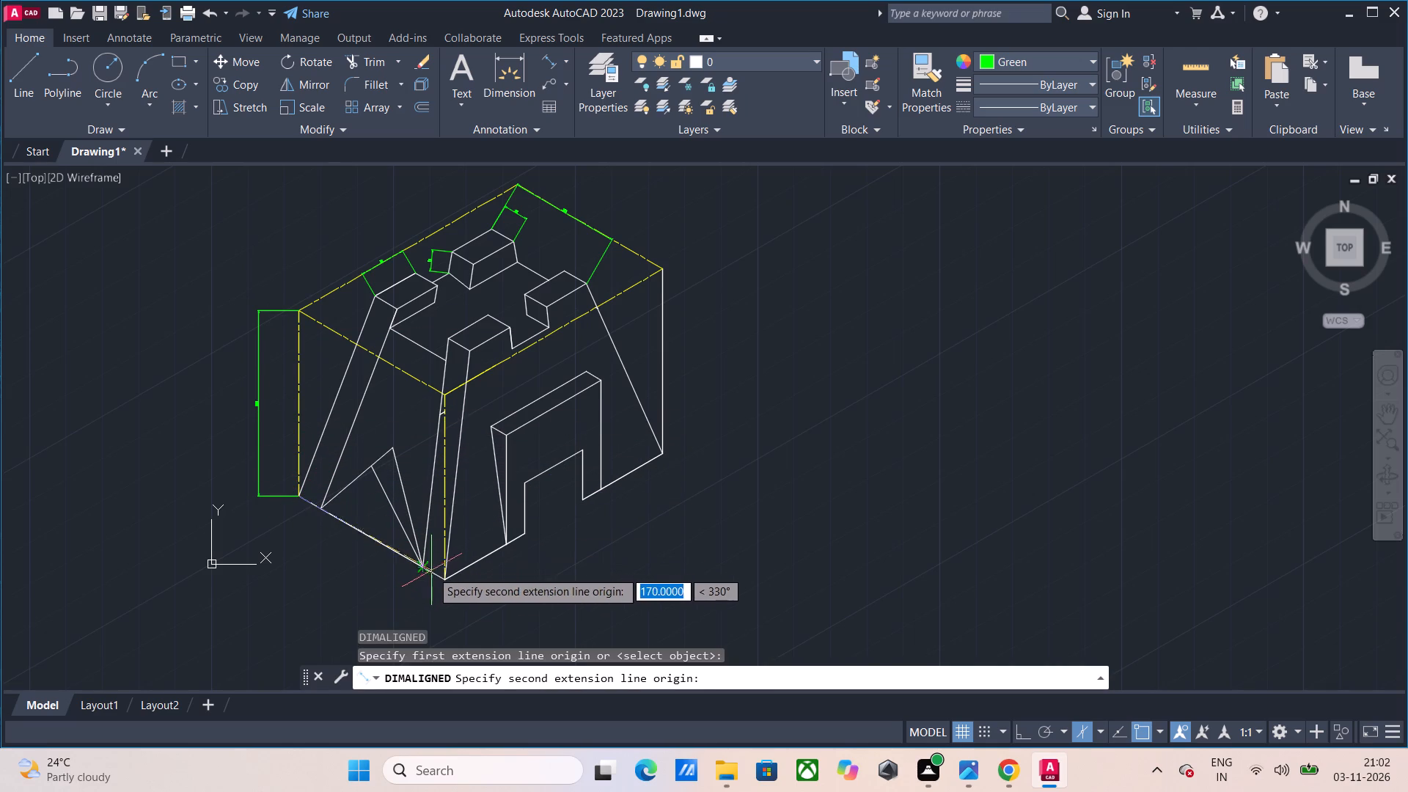
pyautogui.click(446, 584)
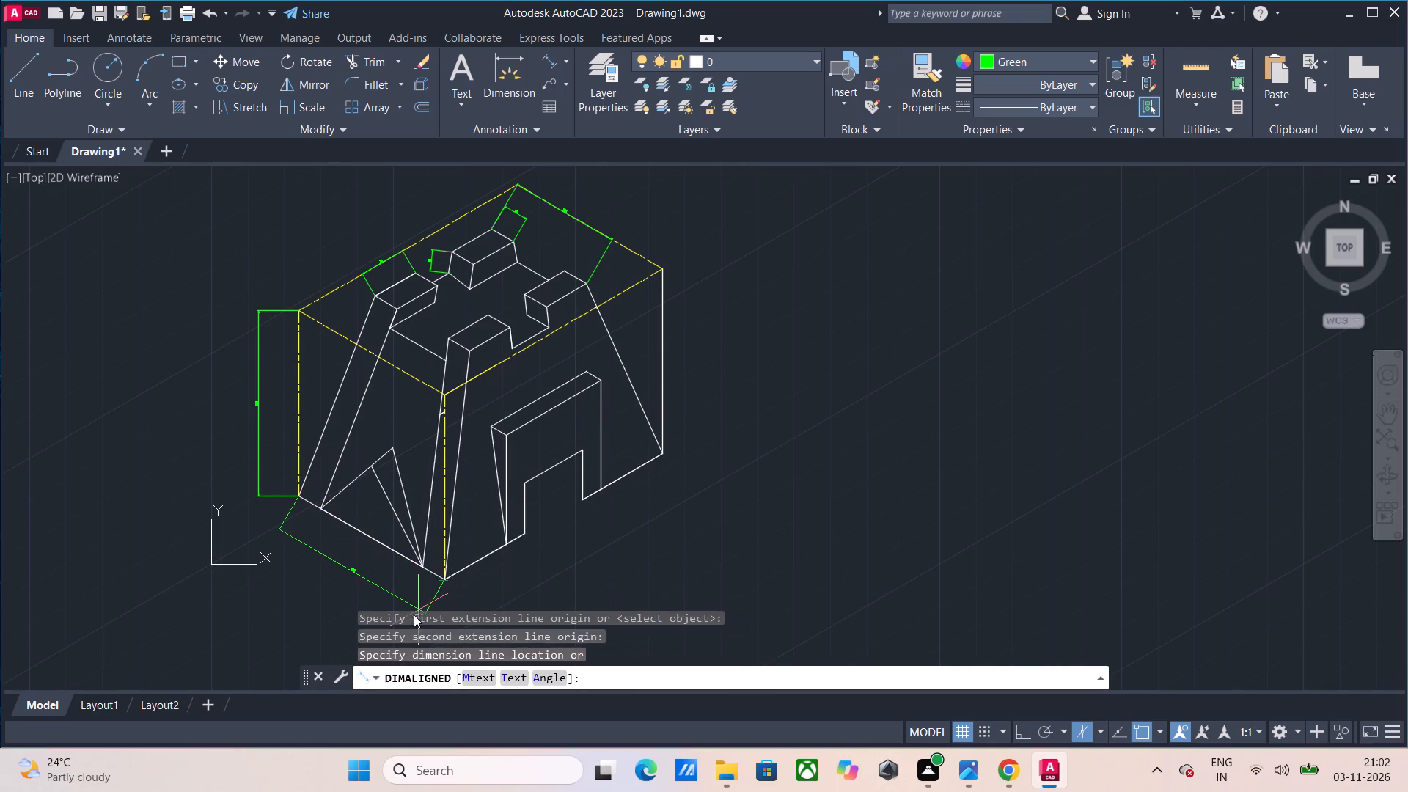
pyautogui.click(389, 611)
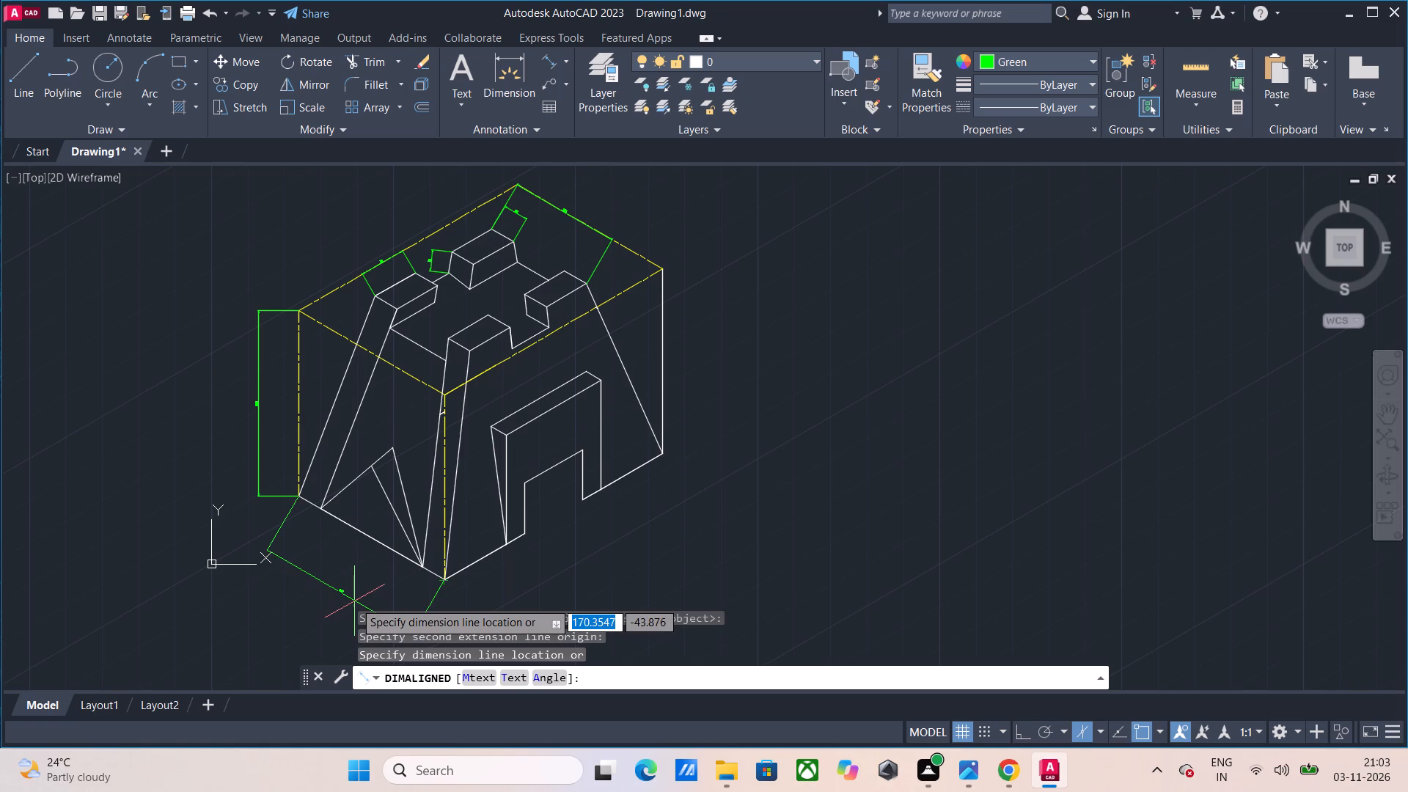
pyautogui.click(358, 599)
# Add an aligned dimension from the front bottom corner to the midpoint of the left face's bottom edge, inside the full-length one.
pyautogui.press('Return')
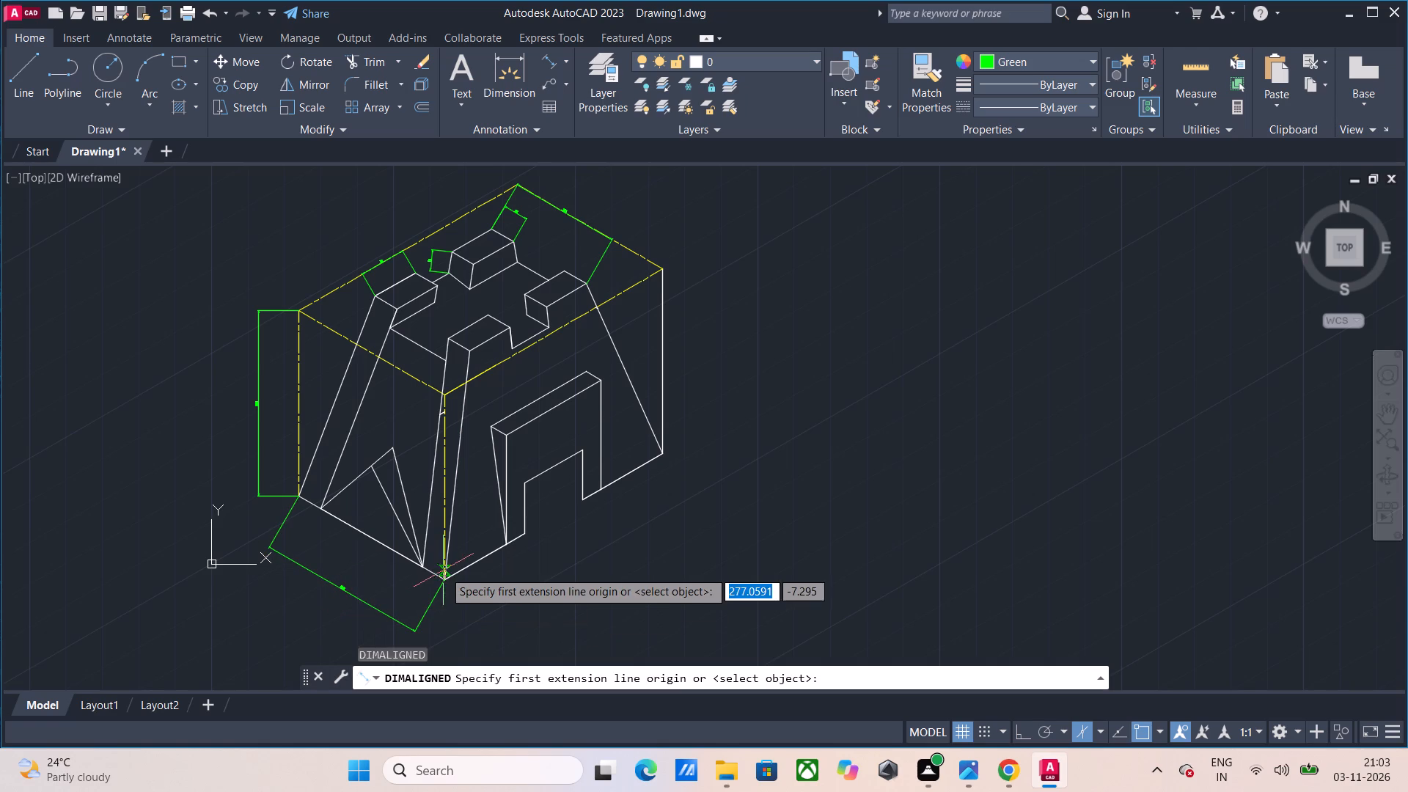
pyautogui.click(444, 581)
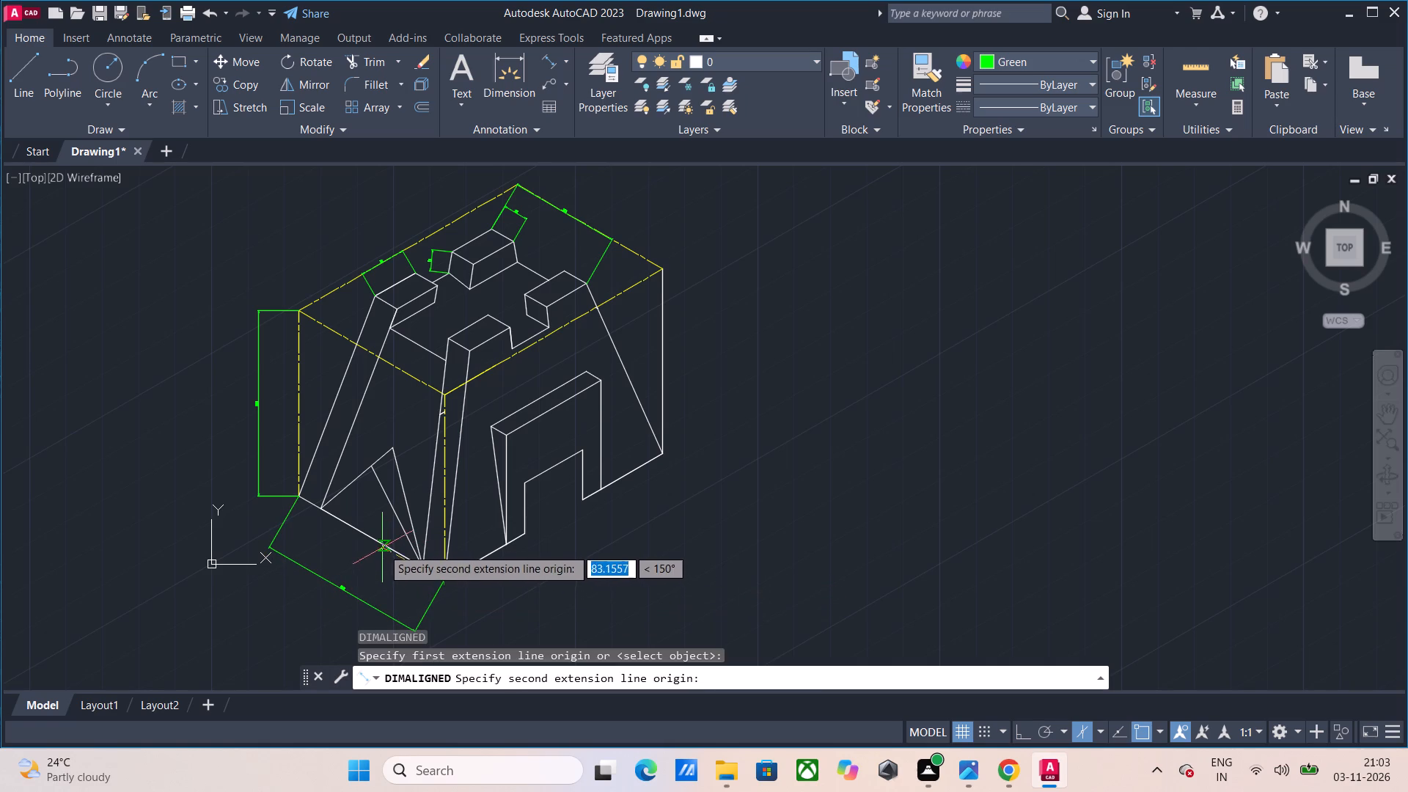
pyautogui.click(373, 543)
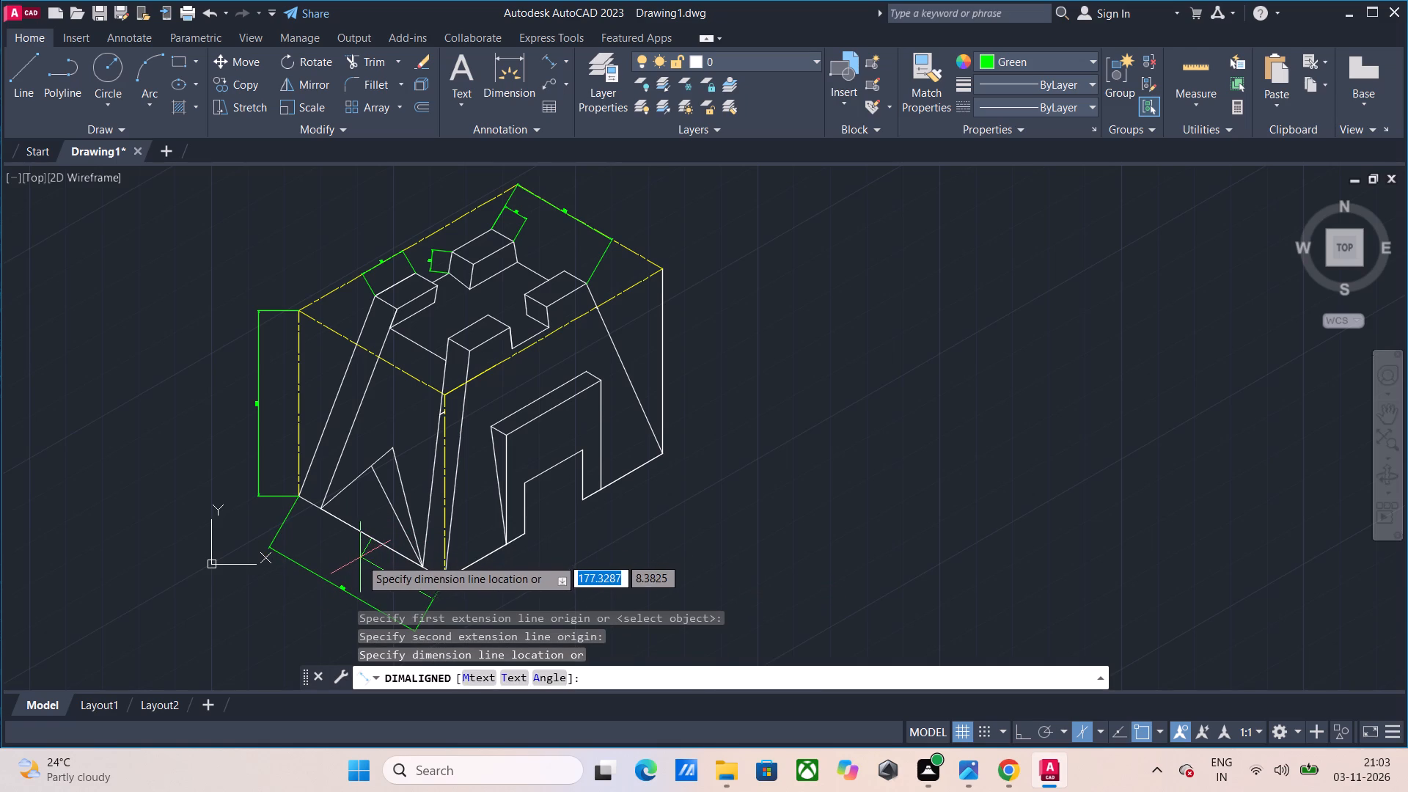
pyautogui.click(360, 562)
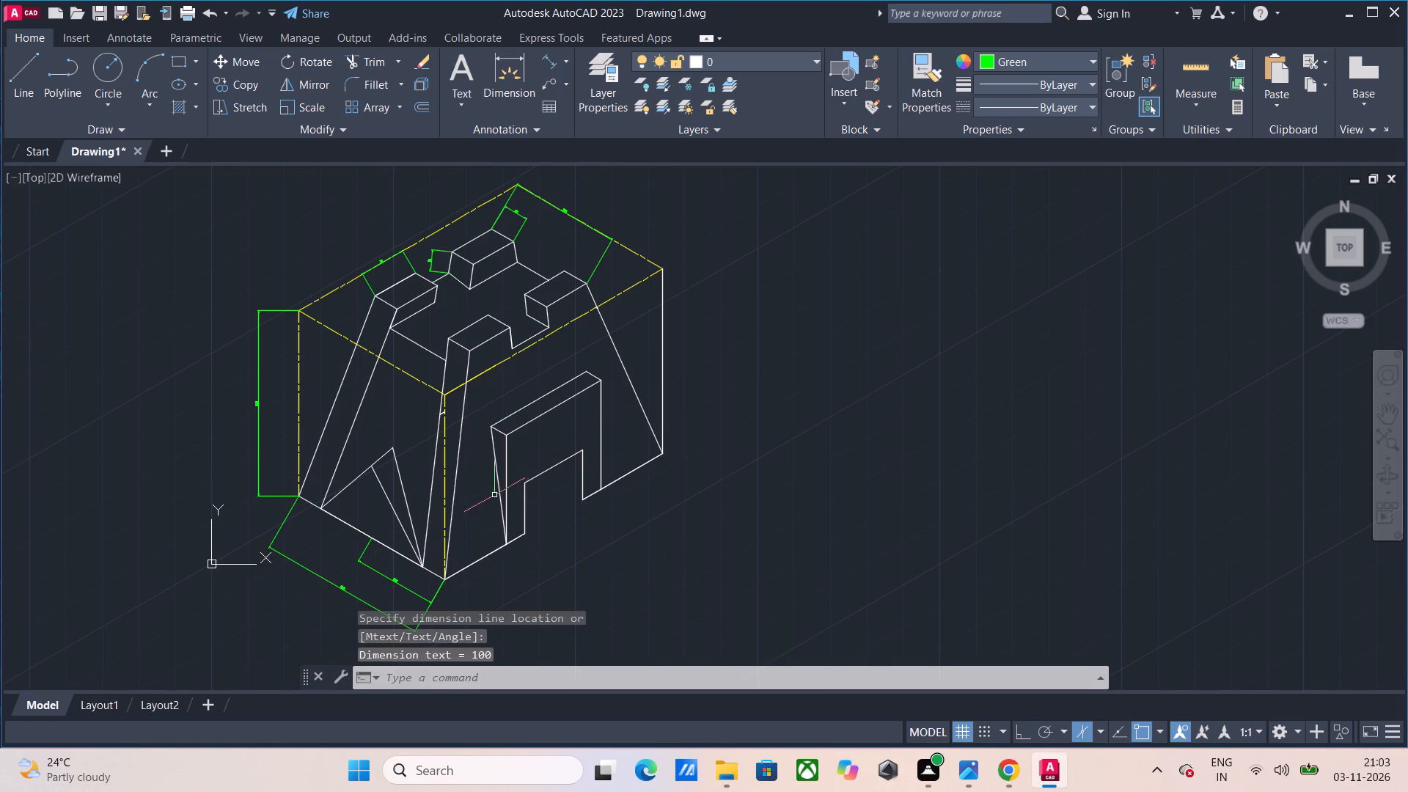
# Add an aligned dimension from the midpoint of the left face's bottom edge to the apex of the triangular opening.
pyautogui.press('Return')
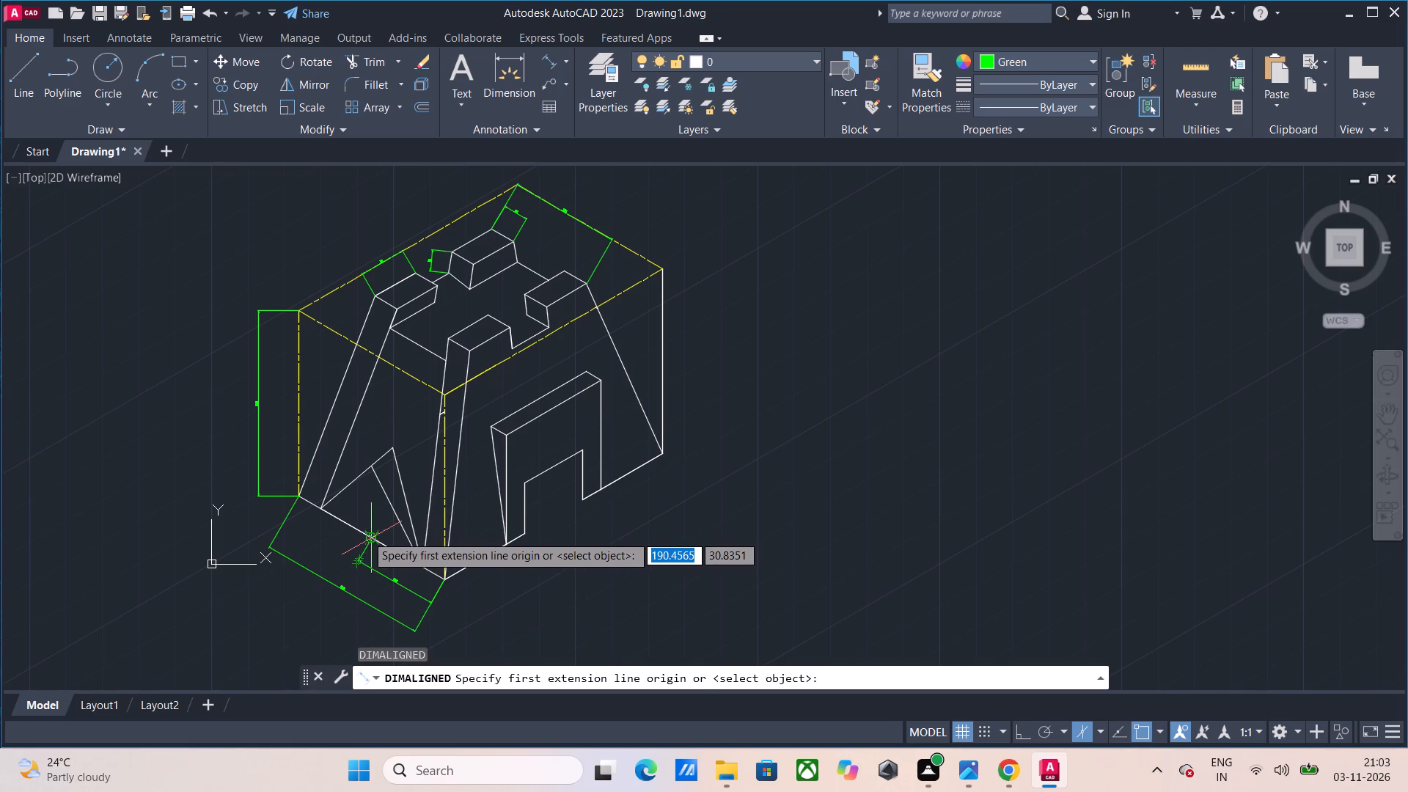
pyautogui.click(366, 535)
pyautogui.click(388, 453)
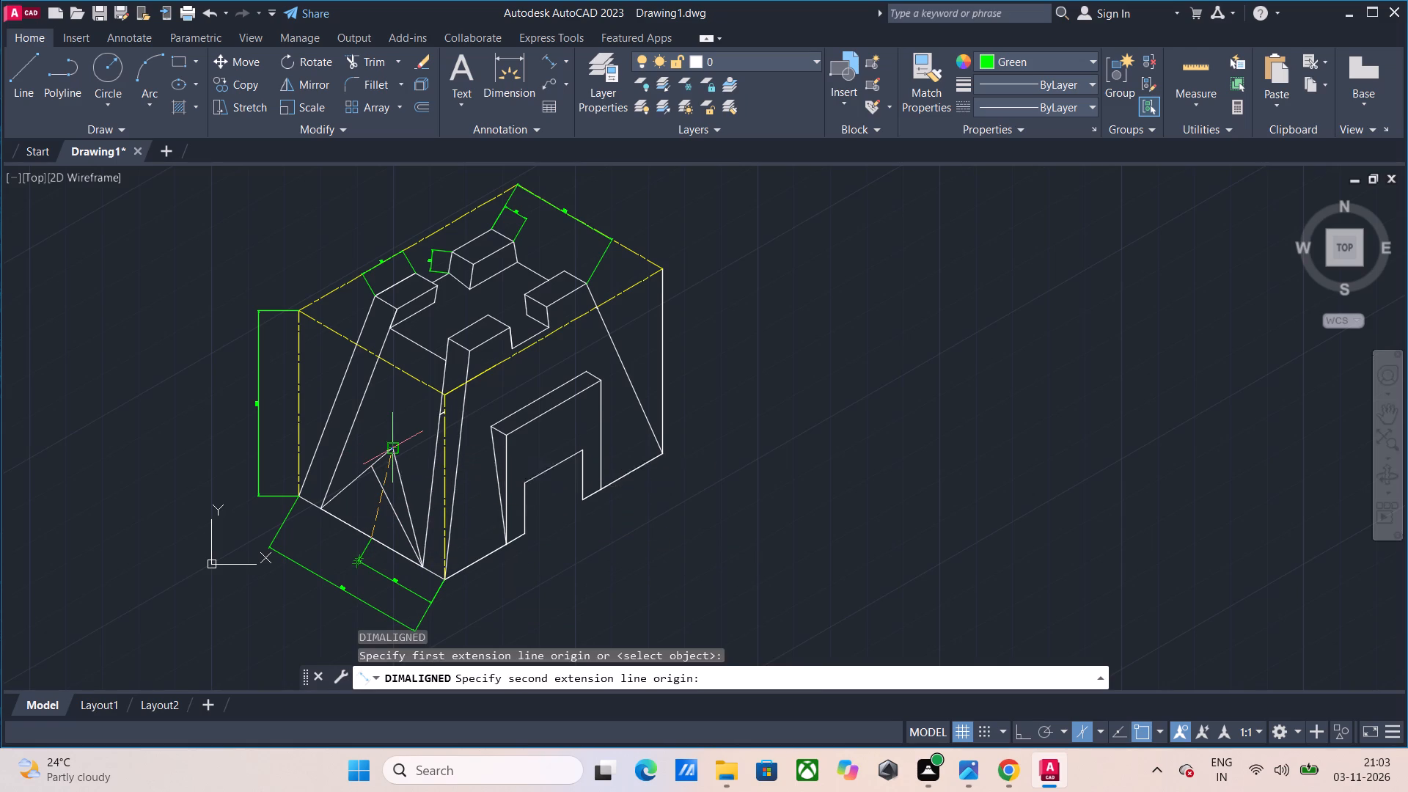
pyautogui.scroll(2, 360, 456)
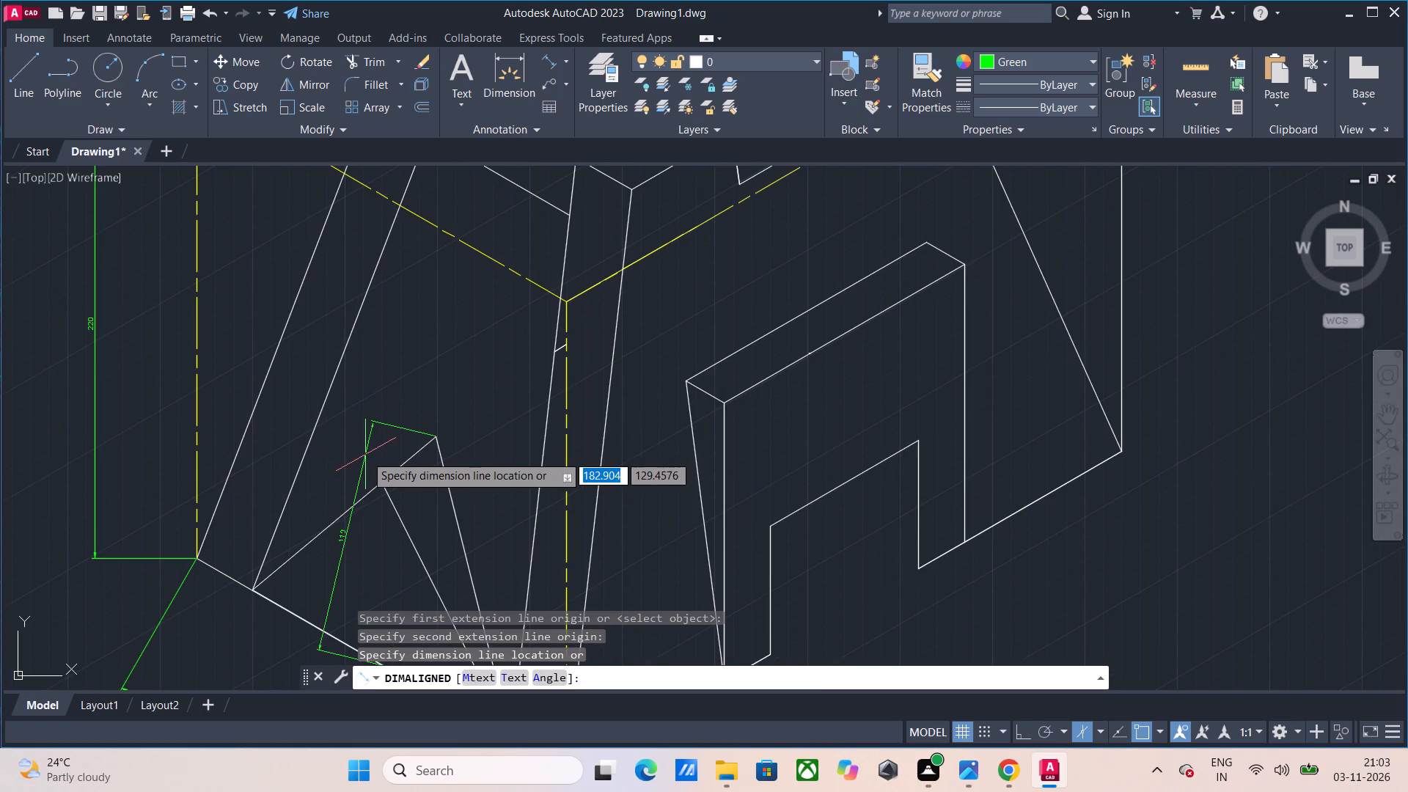
pyautogui.scroll(2, 365, 455)
pyautogui.scroll(-3, 365, 455)
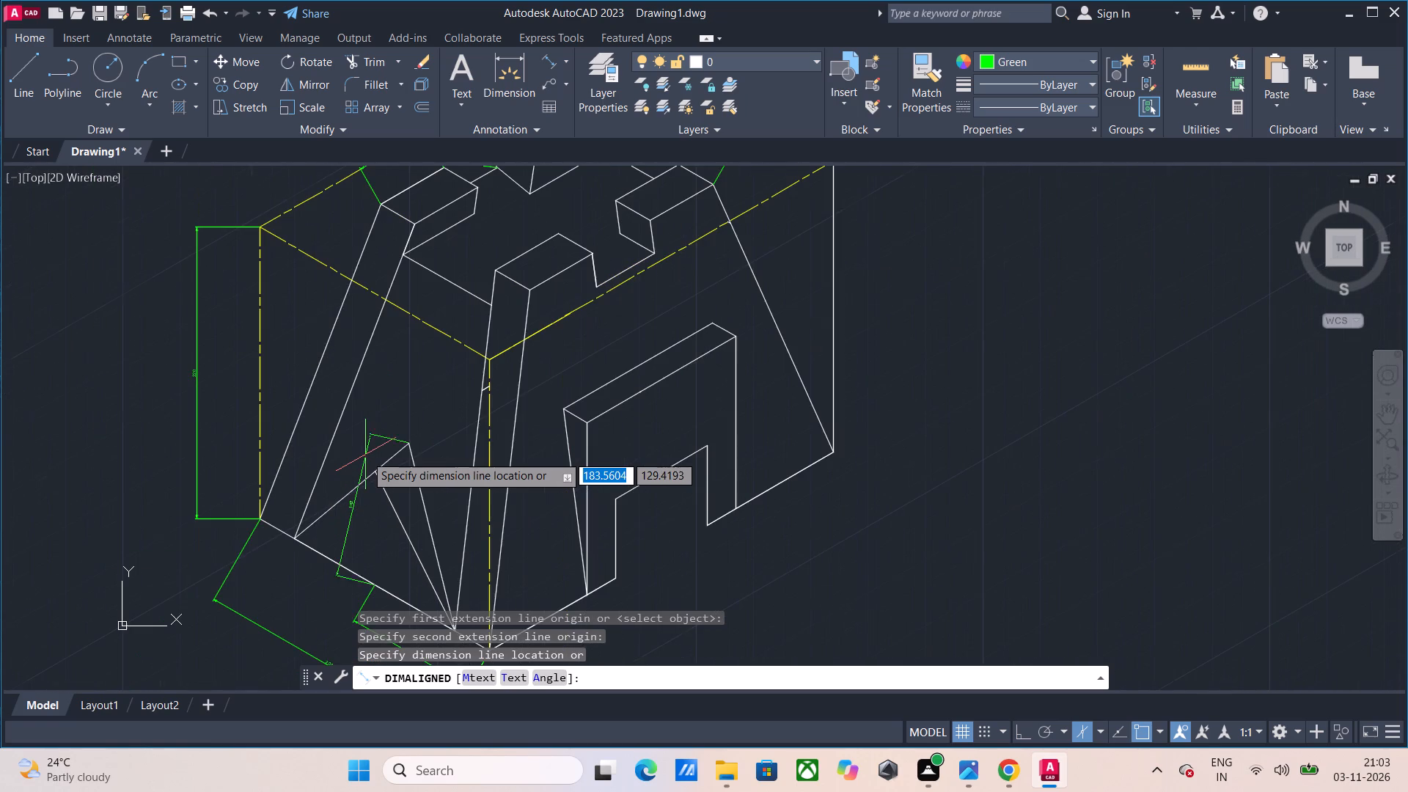
pyautogui.scroll(-1, 365, 455)
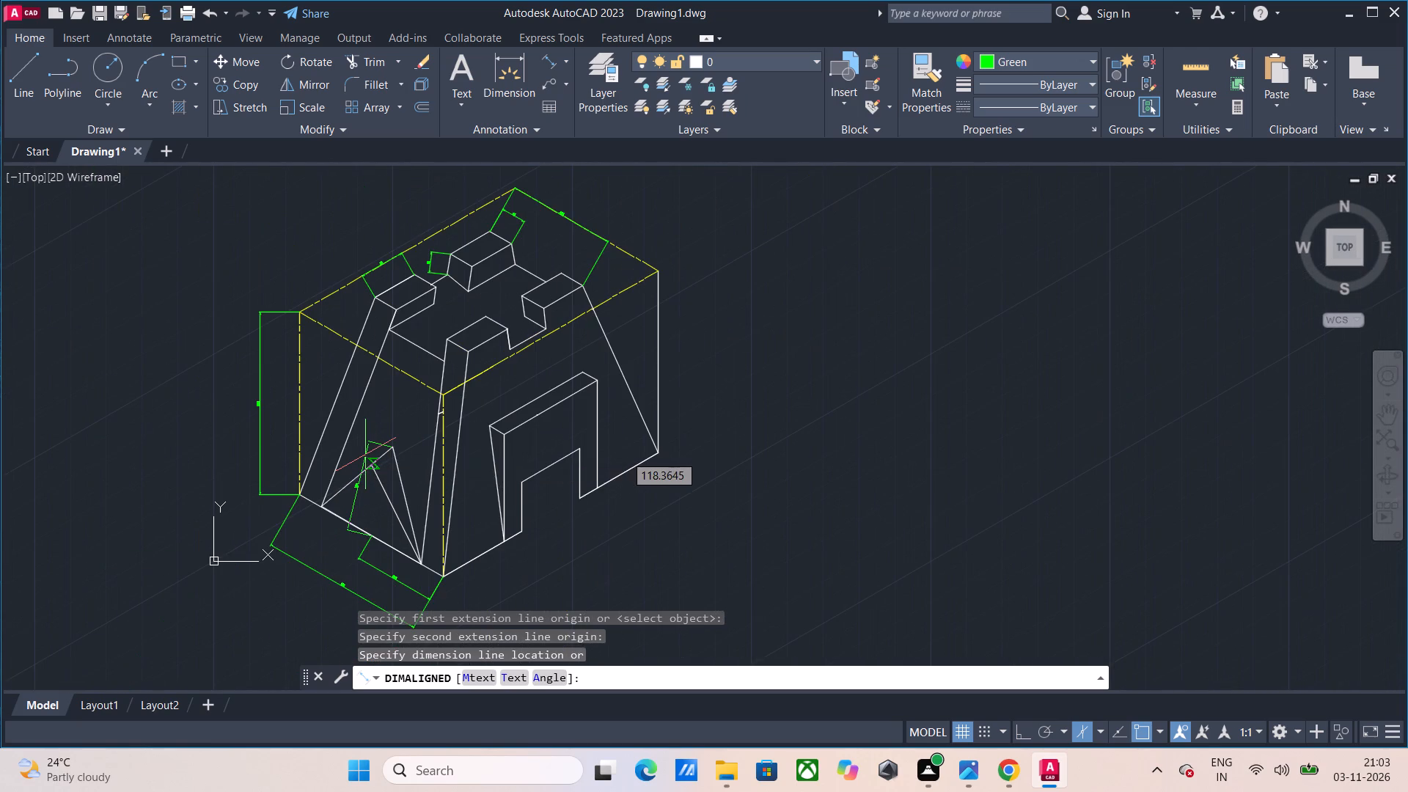
pyautogui.click(362, 453)
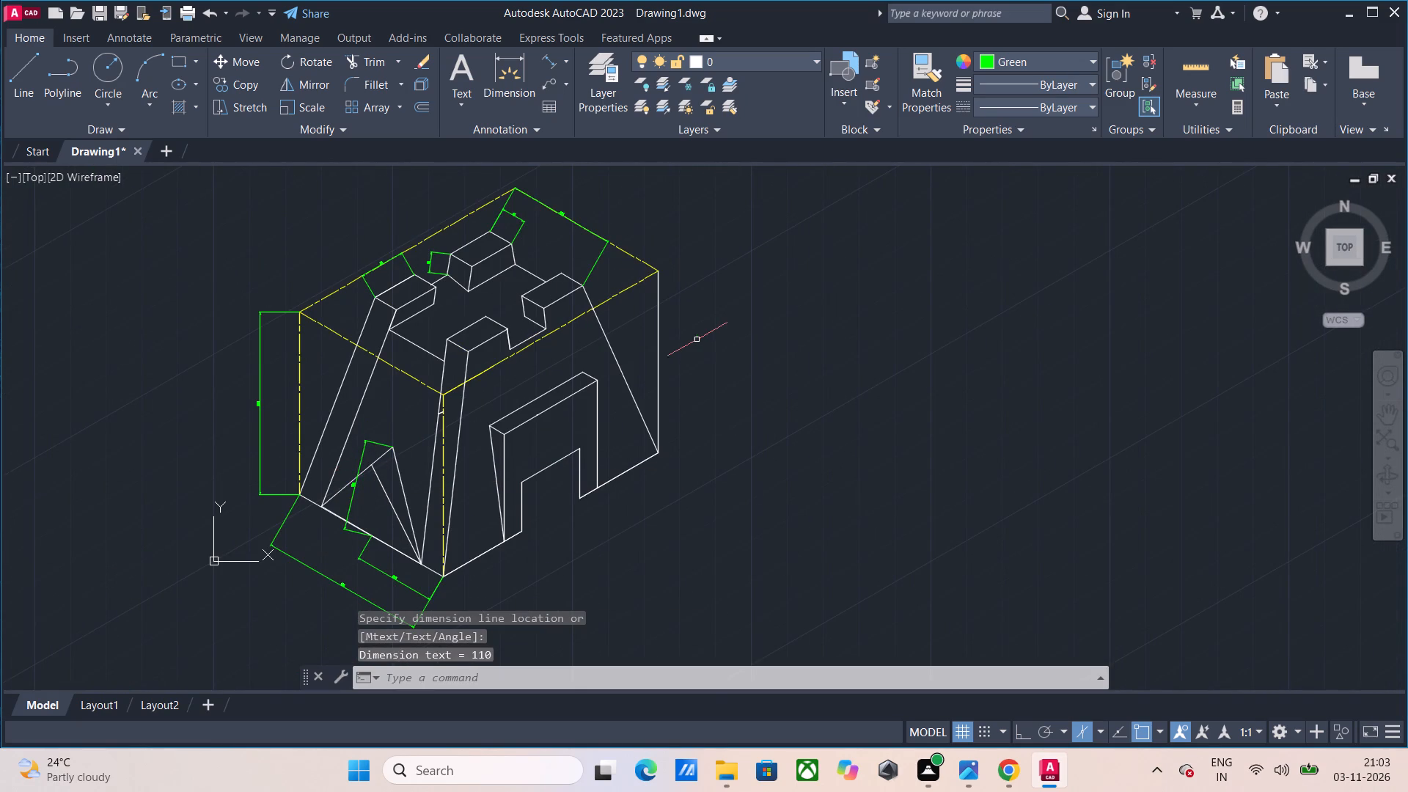
# Add an aligned dimension from the front bottom corner to the doorway's near outer corner along the right face's bottom edge.
pyautogui.press('Return')
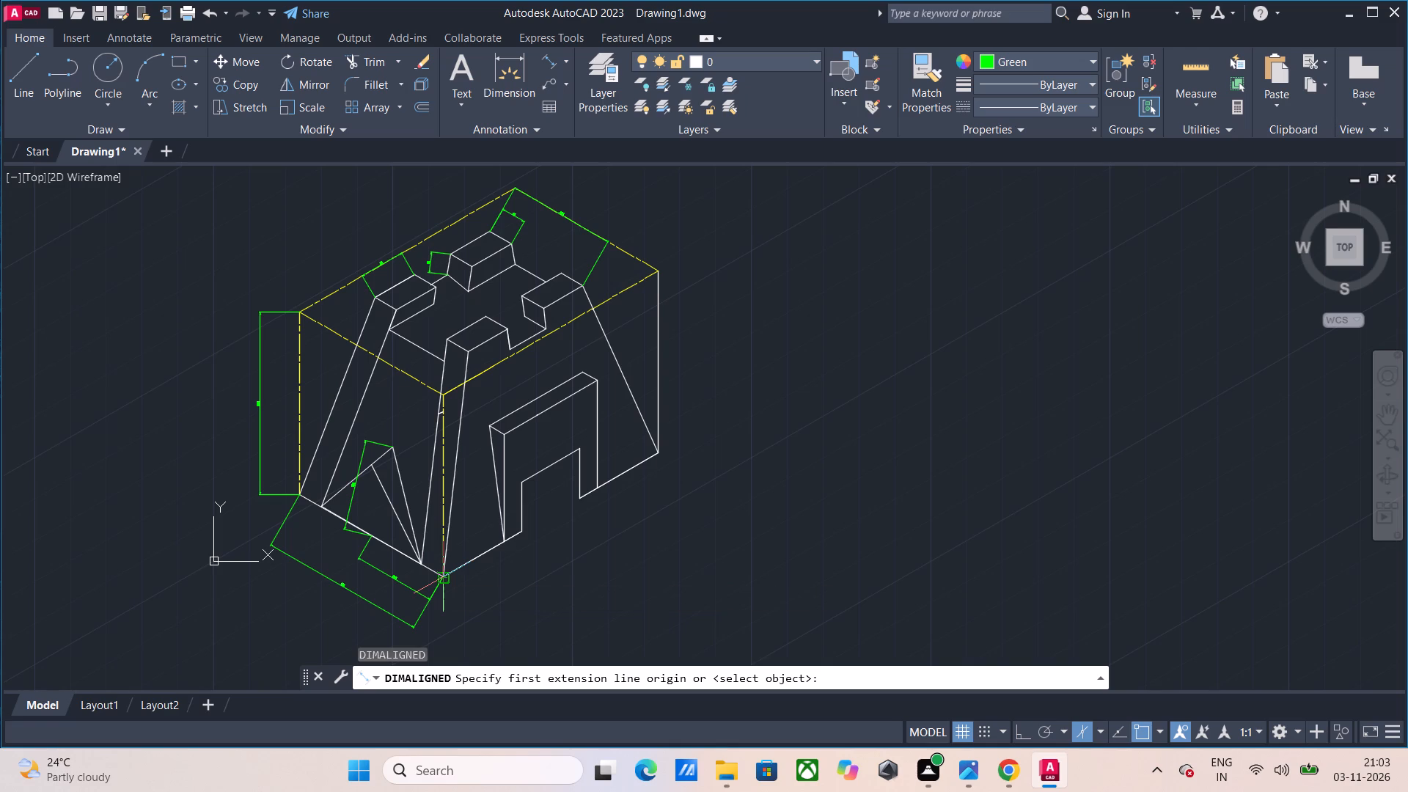
pyautogui.click(504, 540)
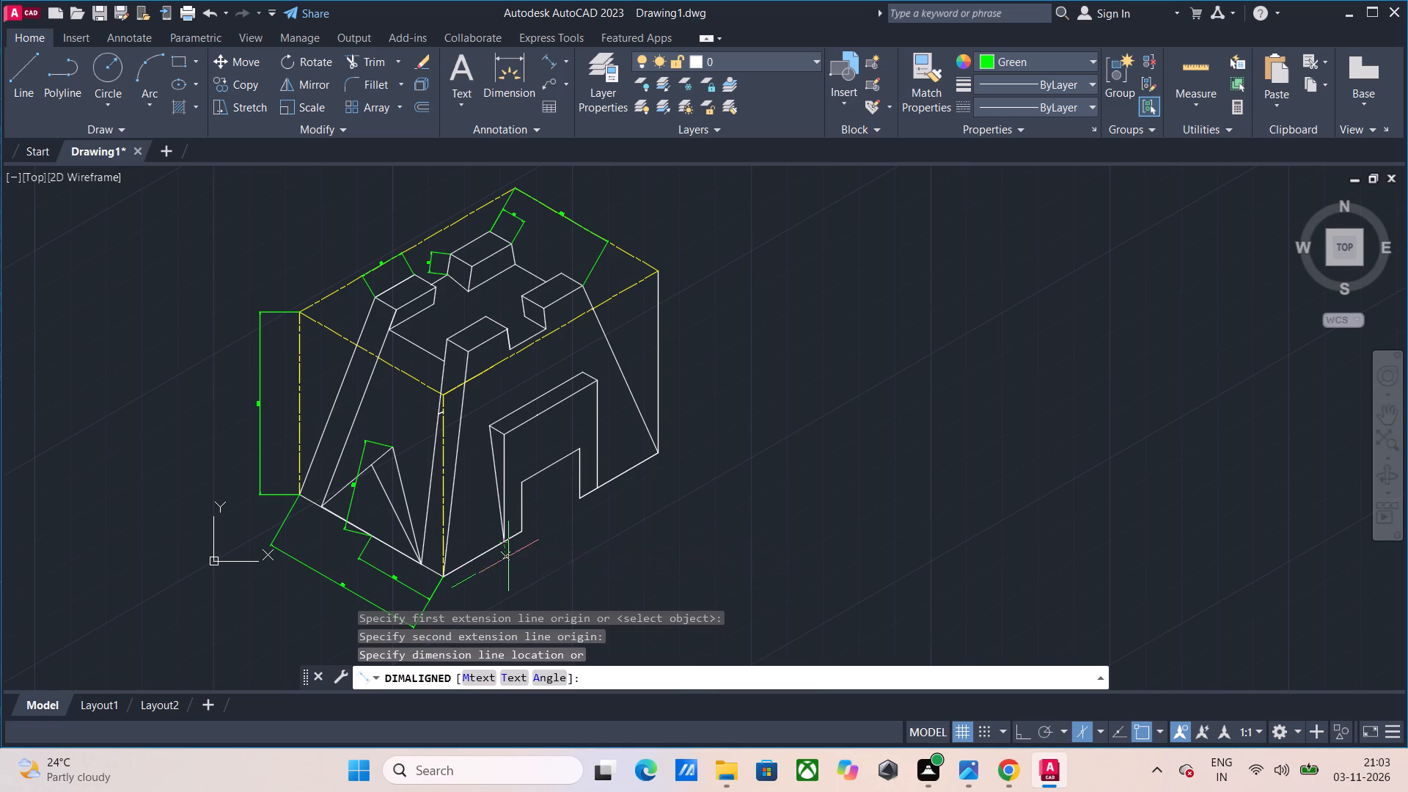
pyautogui.click(510, 569)
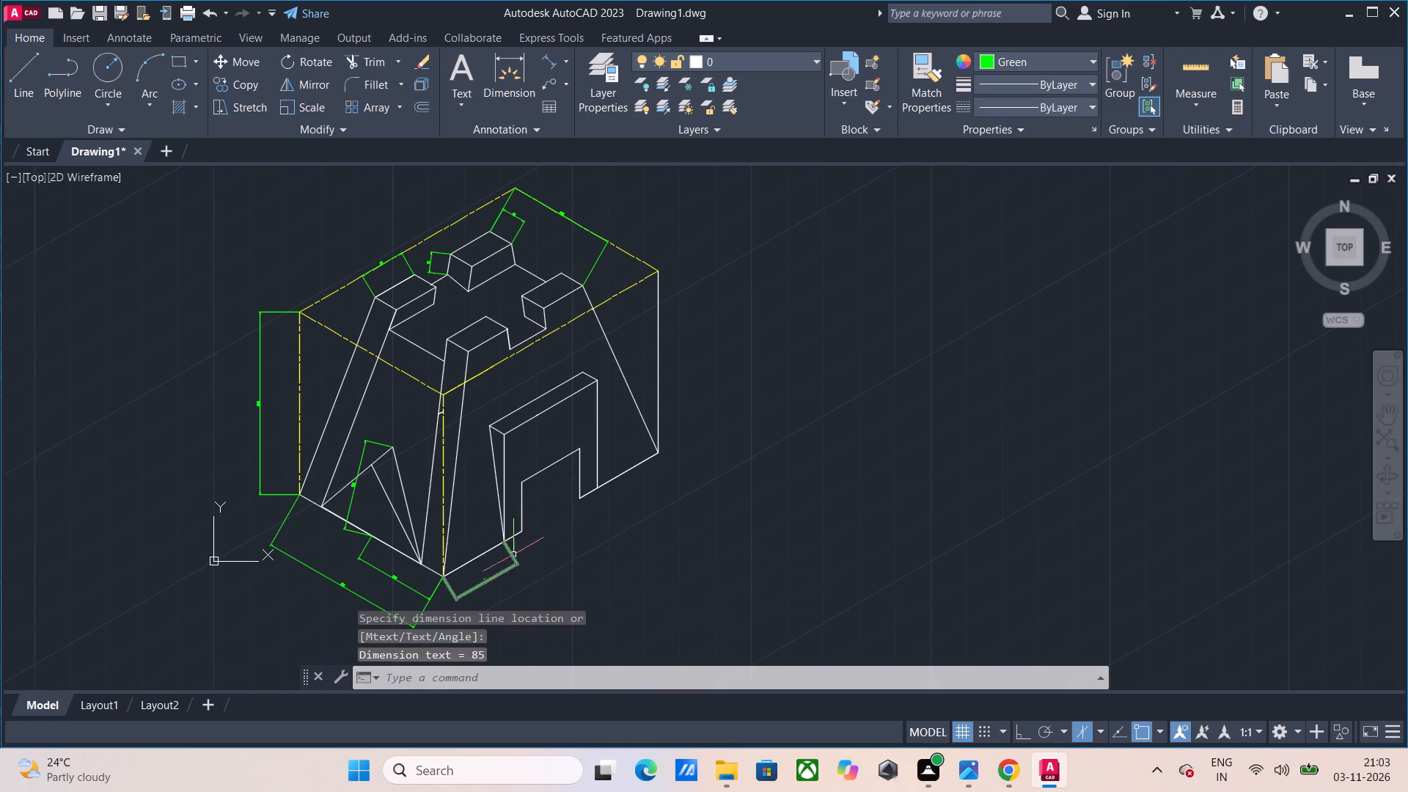
# Add an aligned dimension across the bottom of the inner doorway opening, offset below the right face.
pyautogui.press('Return')
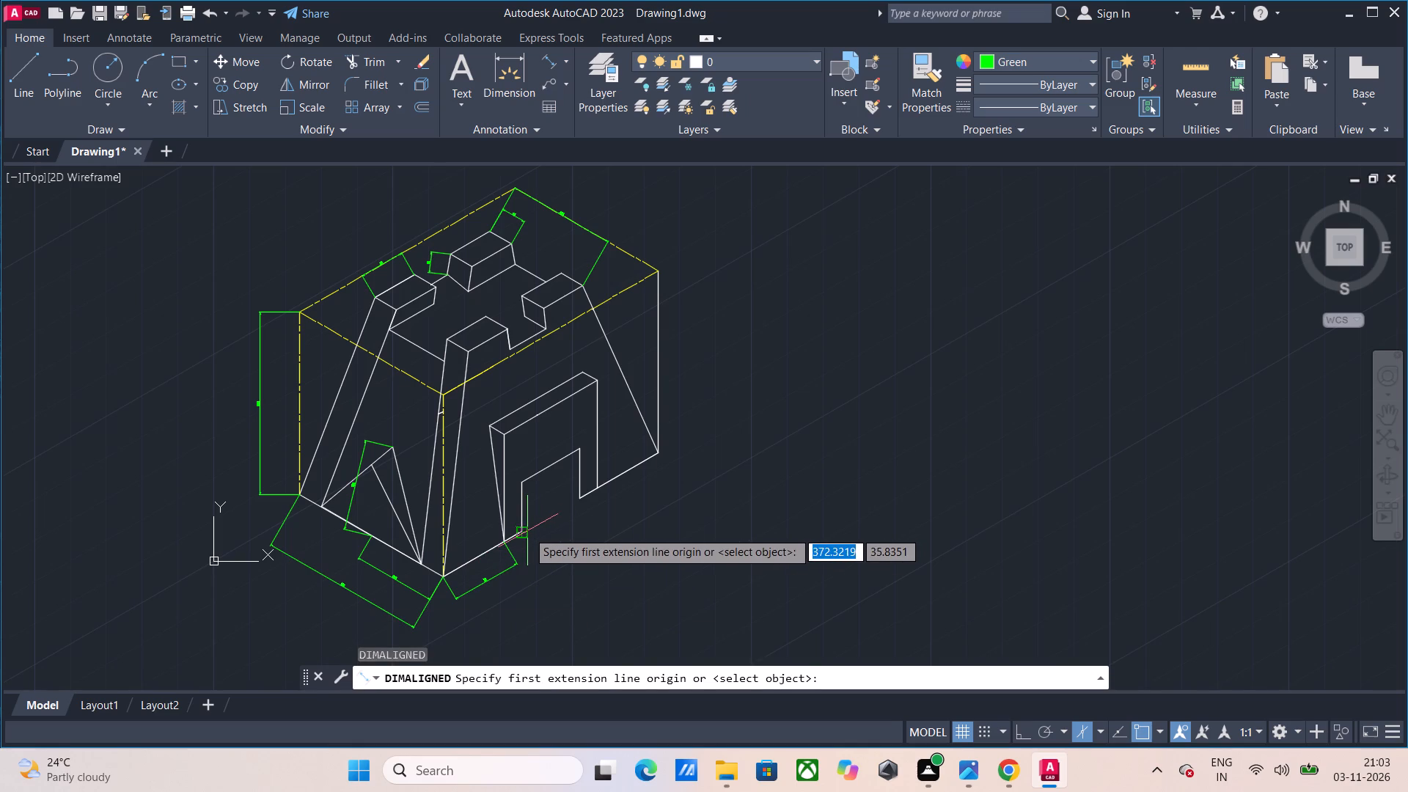
pyautogui.click(521, 533)
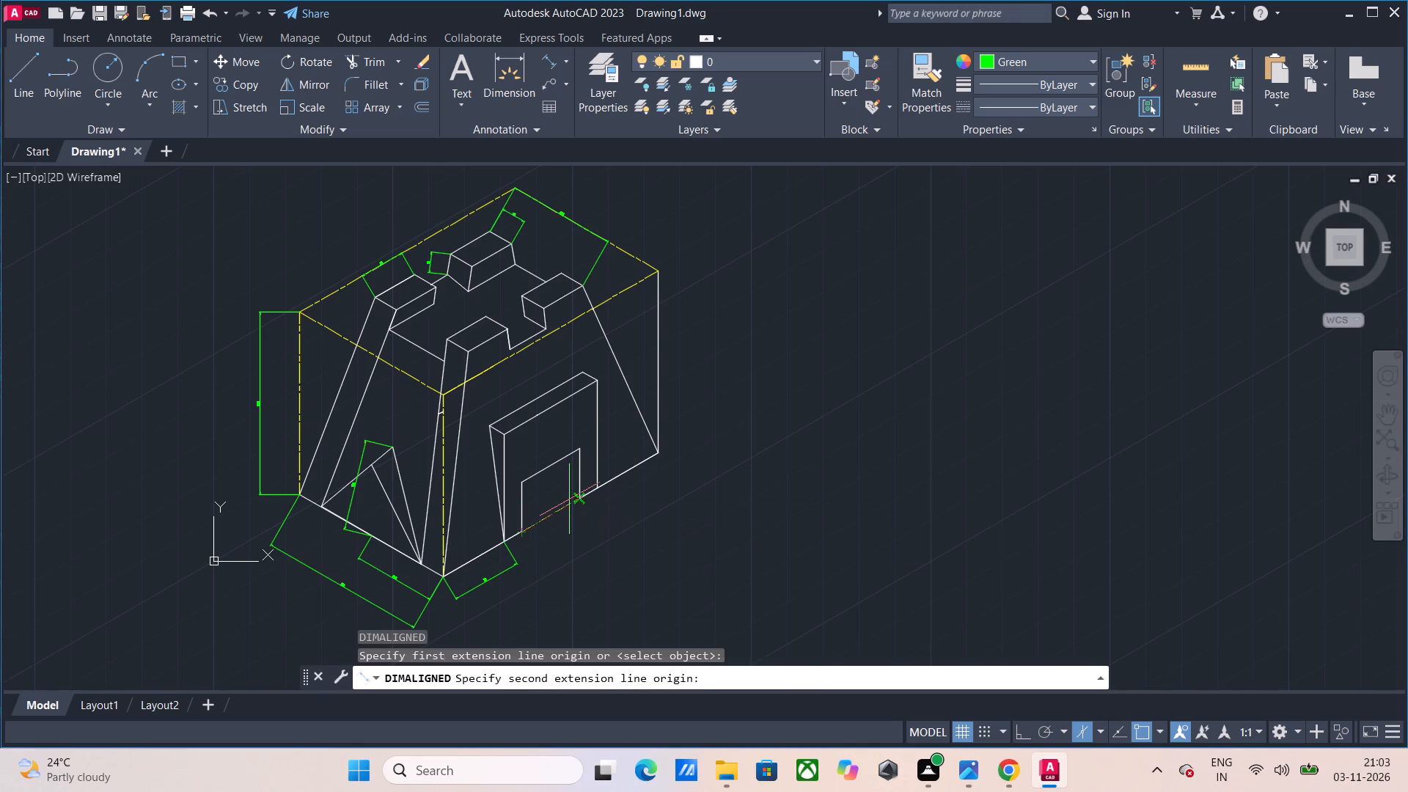
pyautogui.click(576, 498)
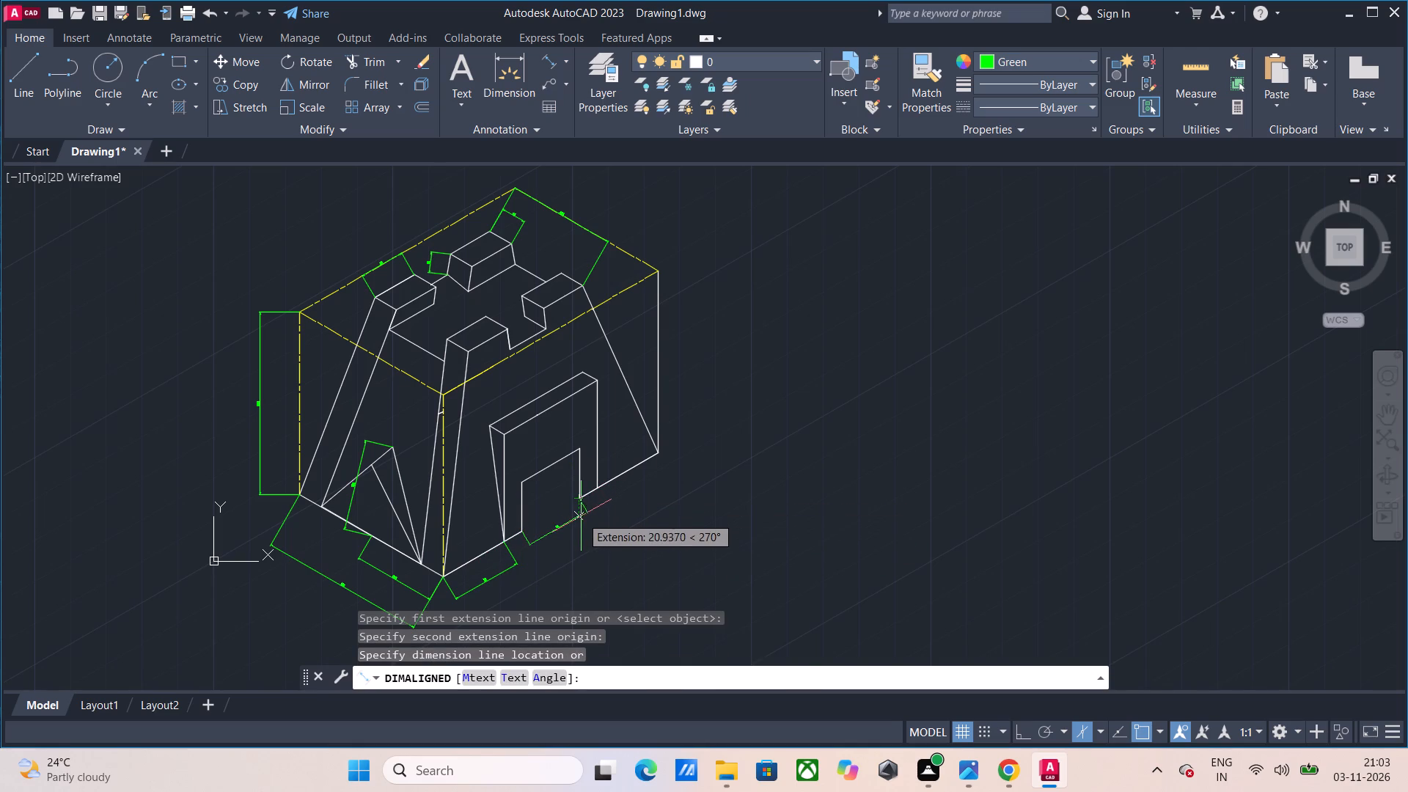
pyautogui.click(582, 522)
# Add an aligned dimension from the doorway's far outer bottom corner to the right face's far bottom corner.
pyautogui.press('Return')
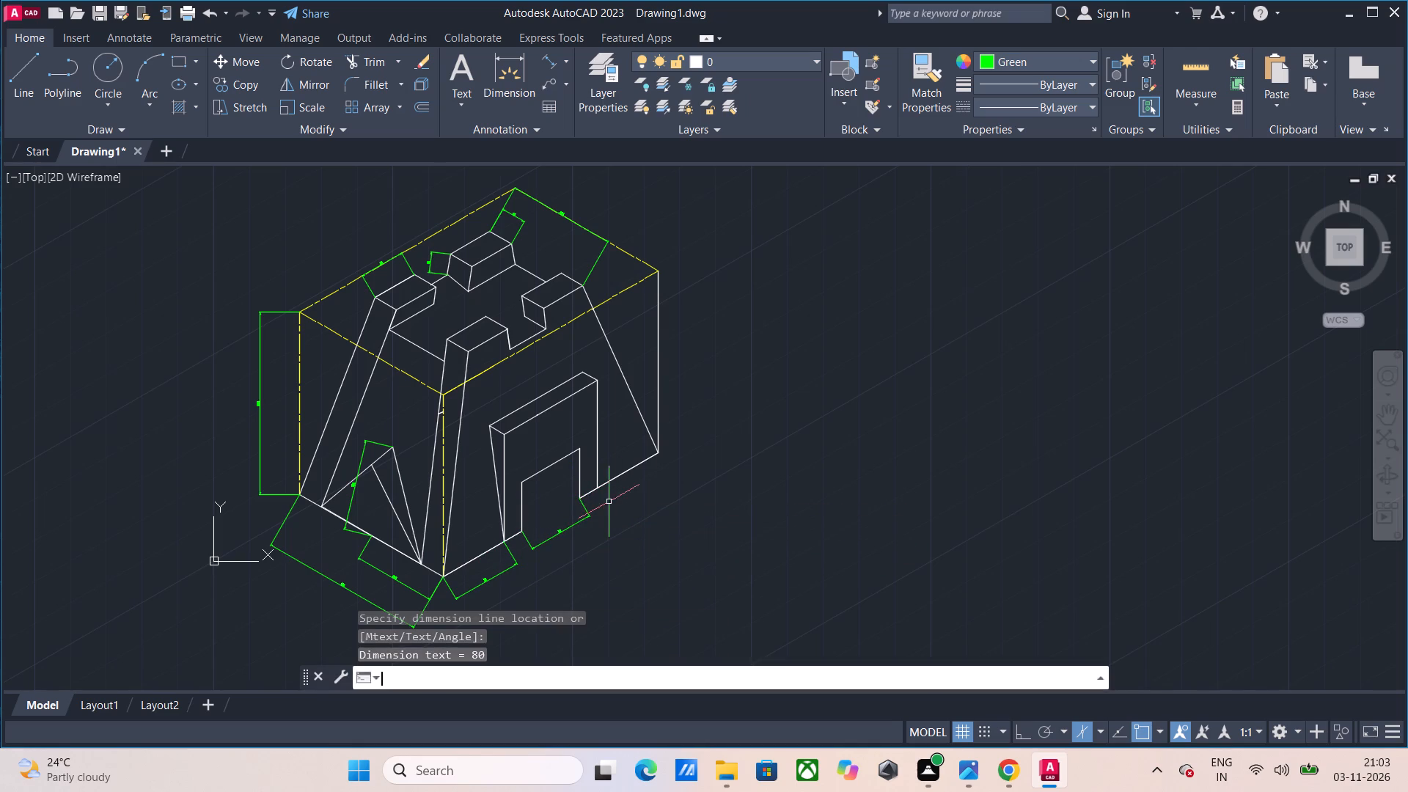
pyautogui.click(598, 493)
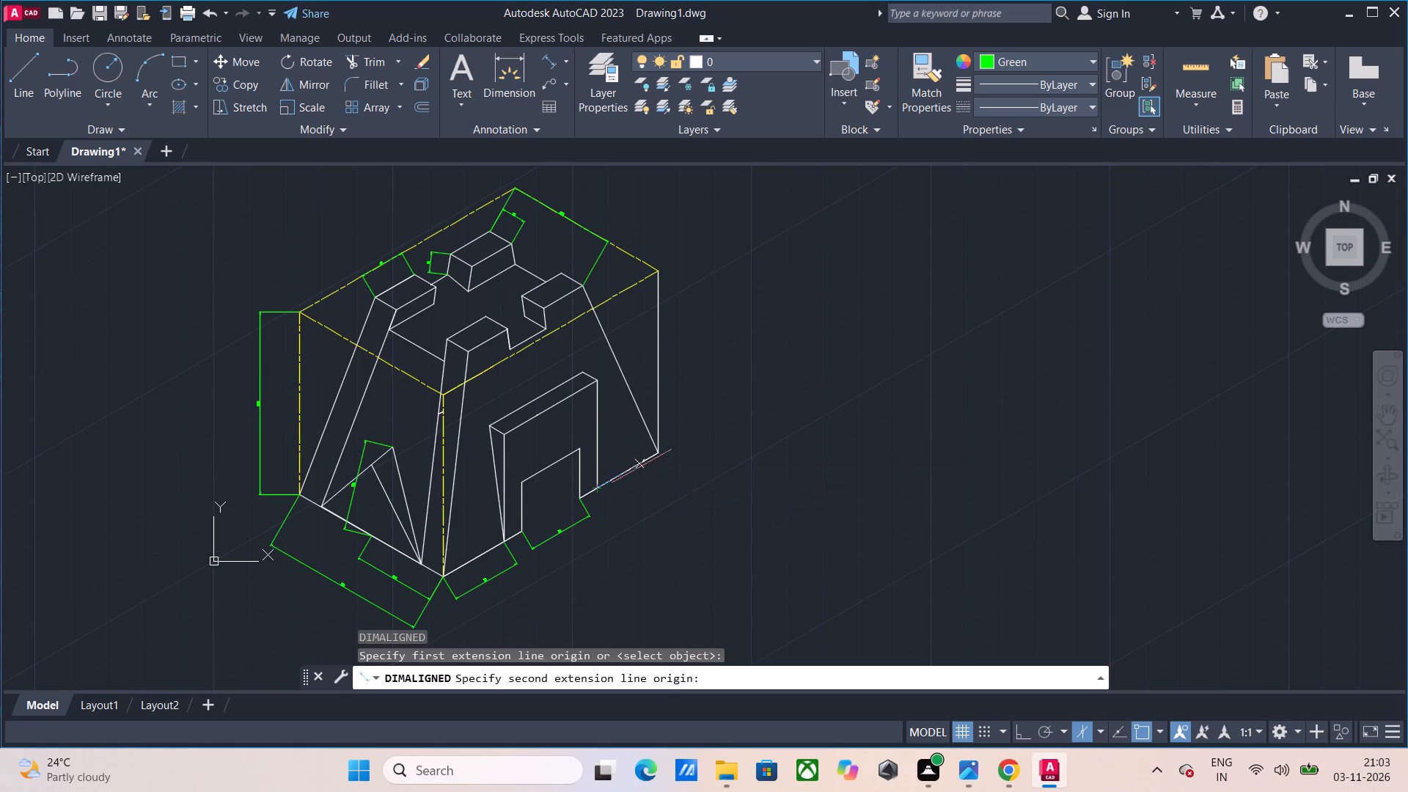
pyautogui.click(658, 454)
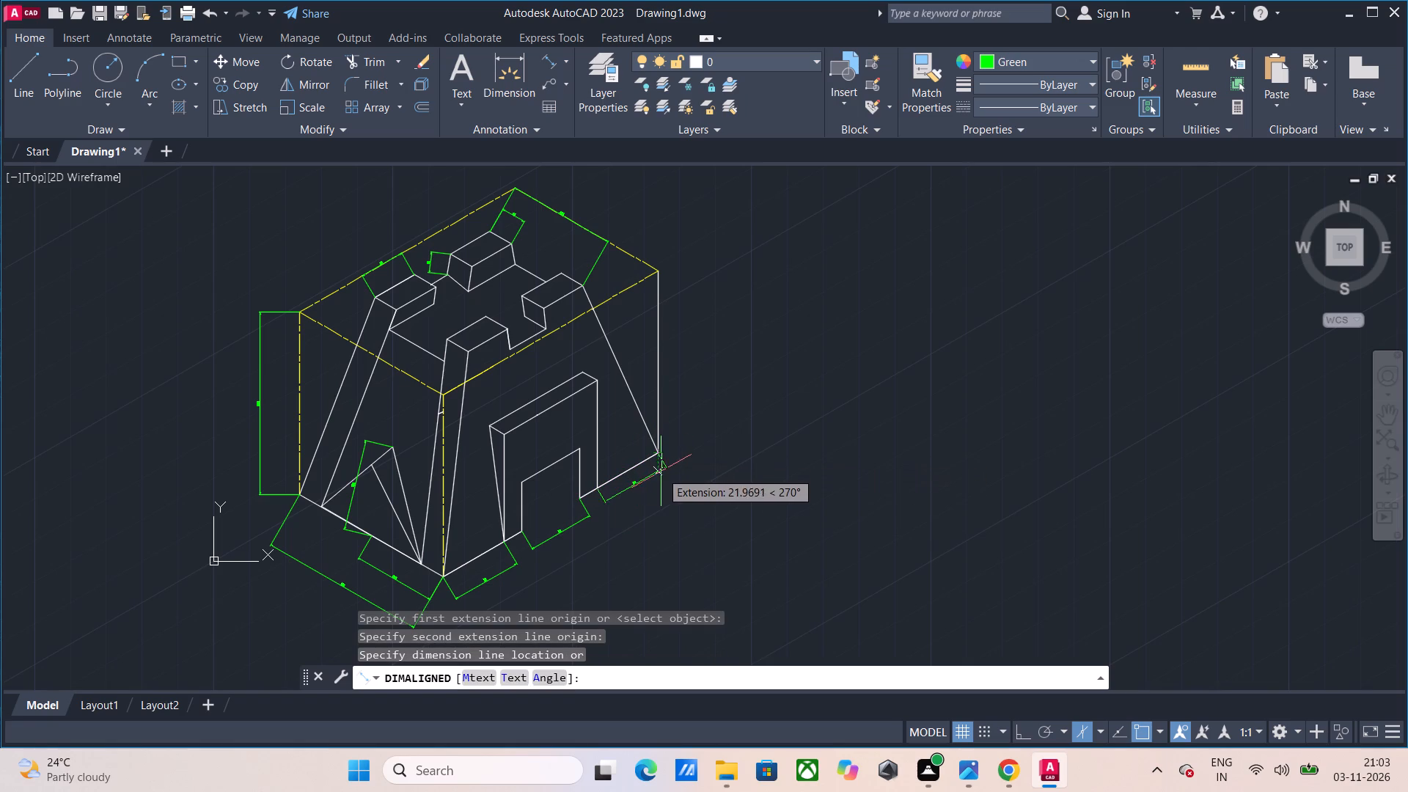
pyautogui.click(661, 477)
# Add an aligned dimension for the base width of the doorway's left jamb, in line with the neighbouring bottom-edge dimensions.
pyautogui.press('Return')
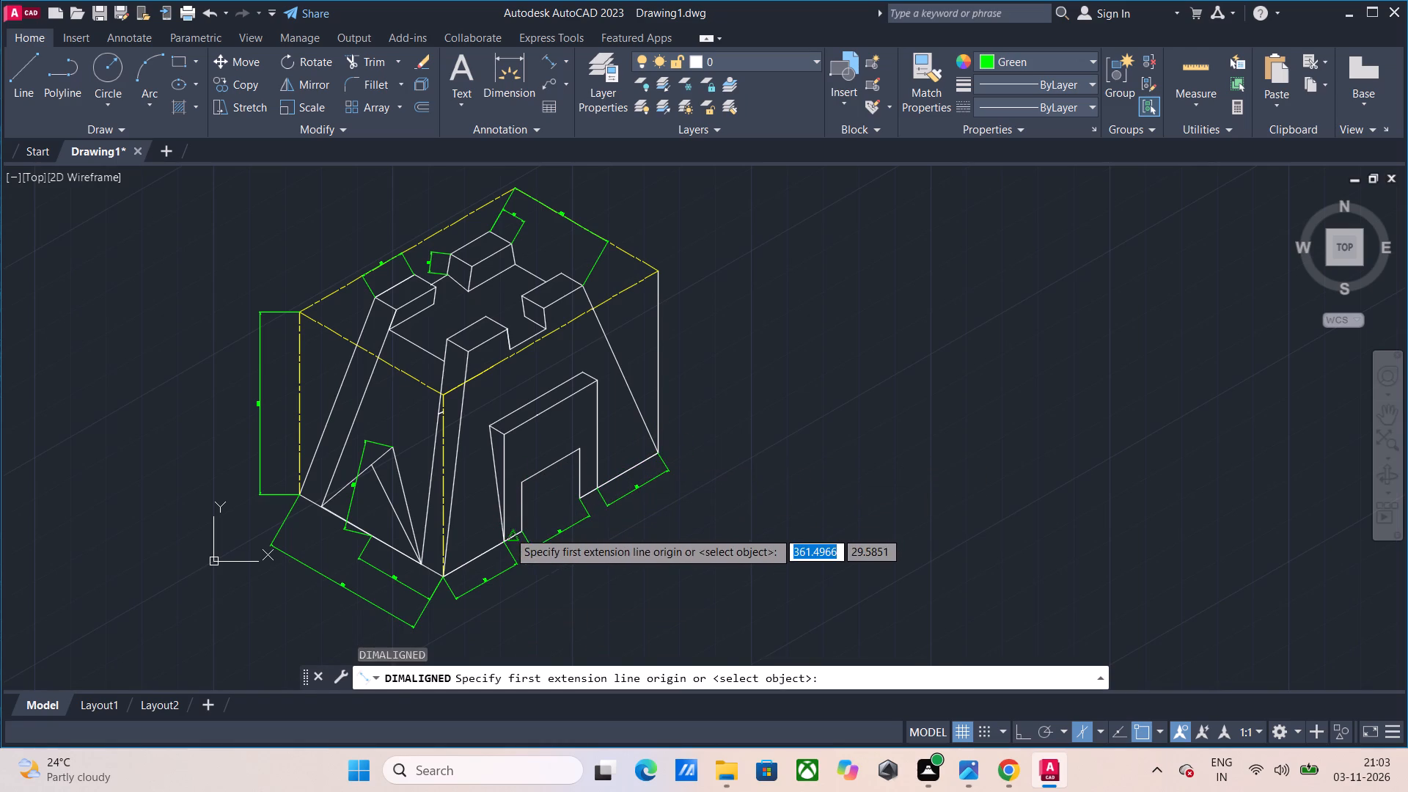
pyautogui.click(506, 540)
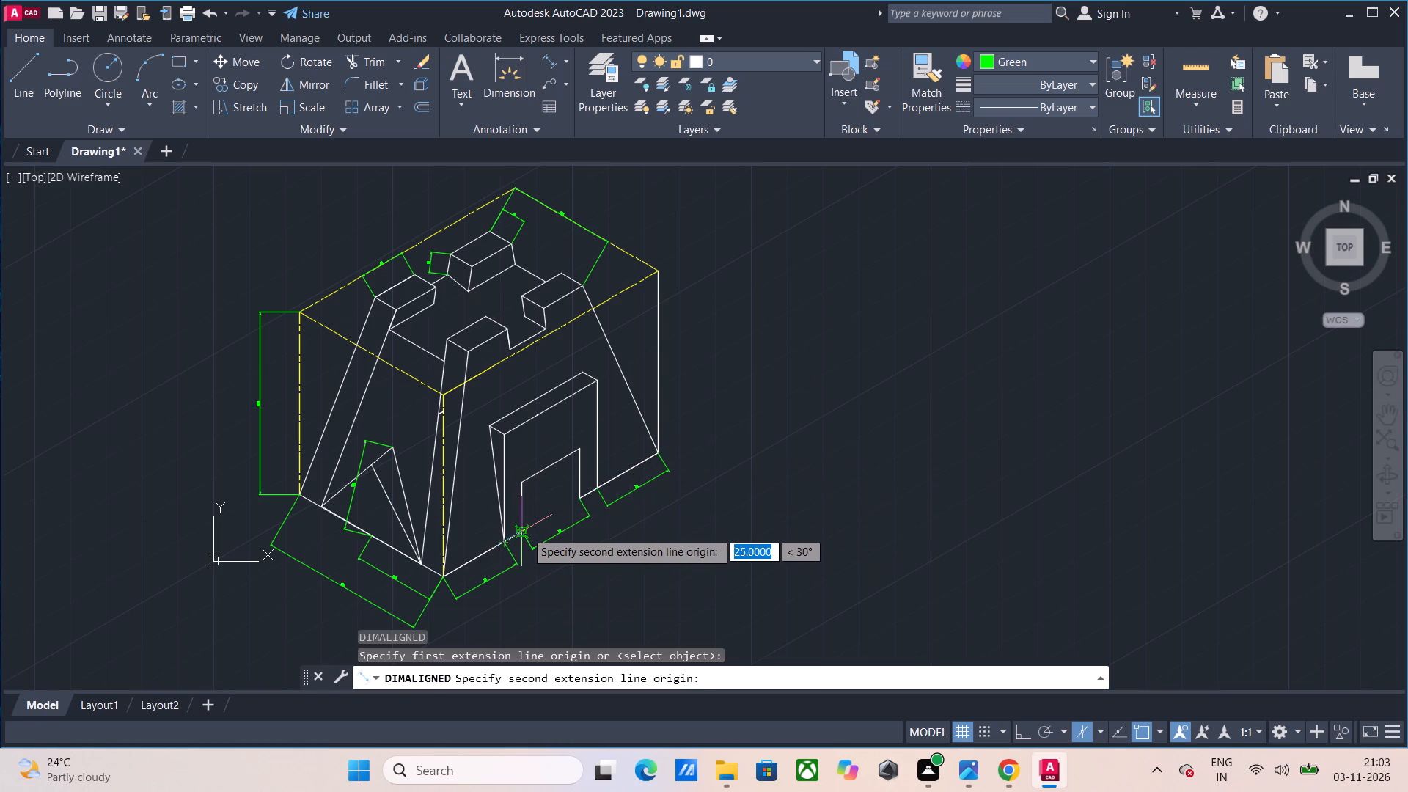
pyautogui.click(524, 531)
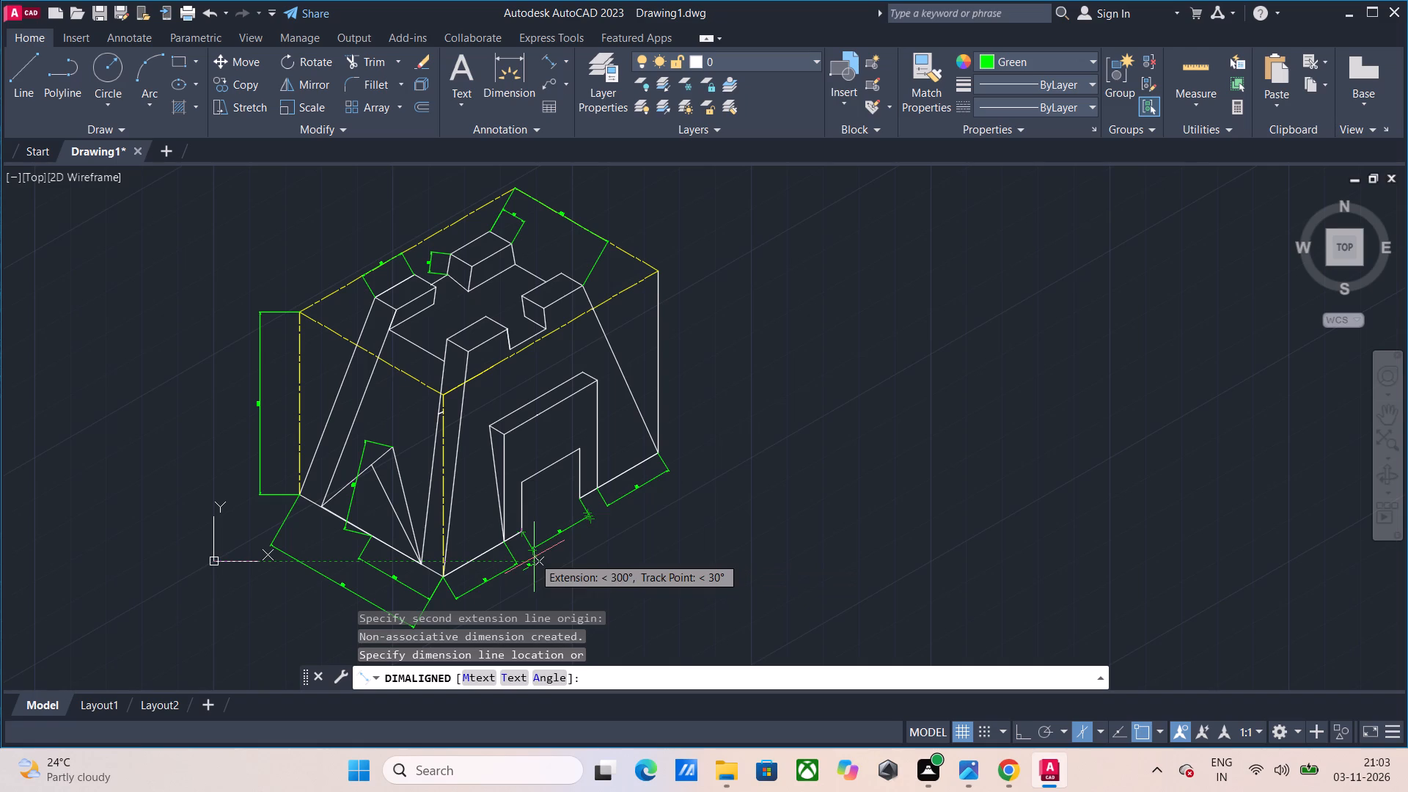
pyautogui.click(534, 555)
# Add an aligned dimension along the full bottom edge of the right face, offset outside the shorter dimensions.
pyautogui.press('Return')
pyautogui.click(443, 578)
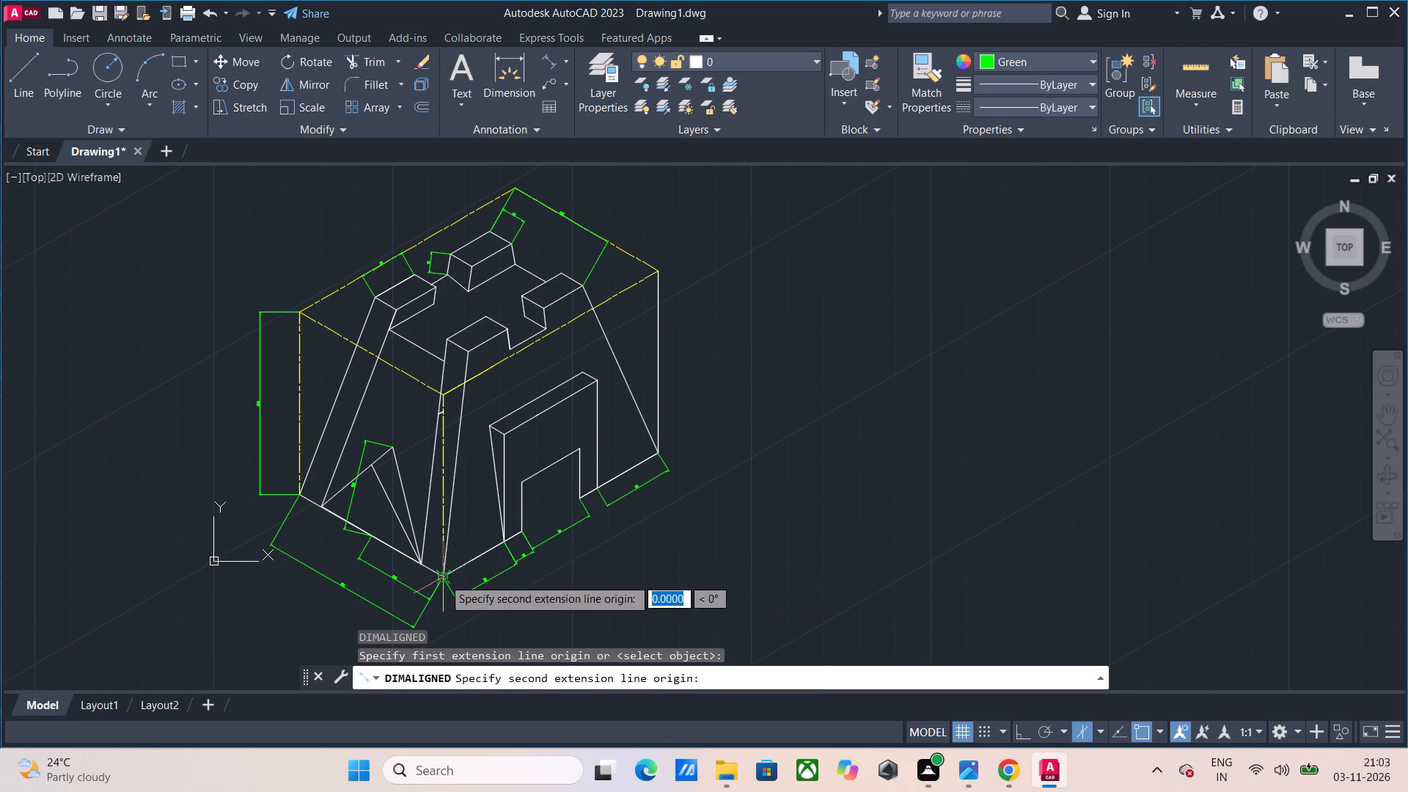
pyautogui.click(661, 452)
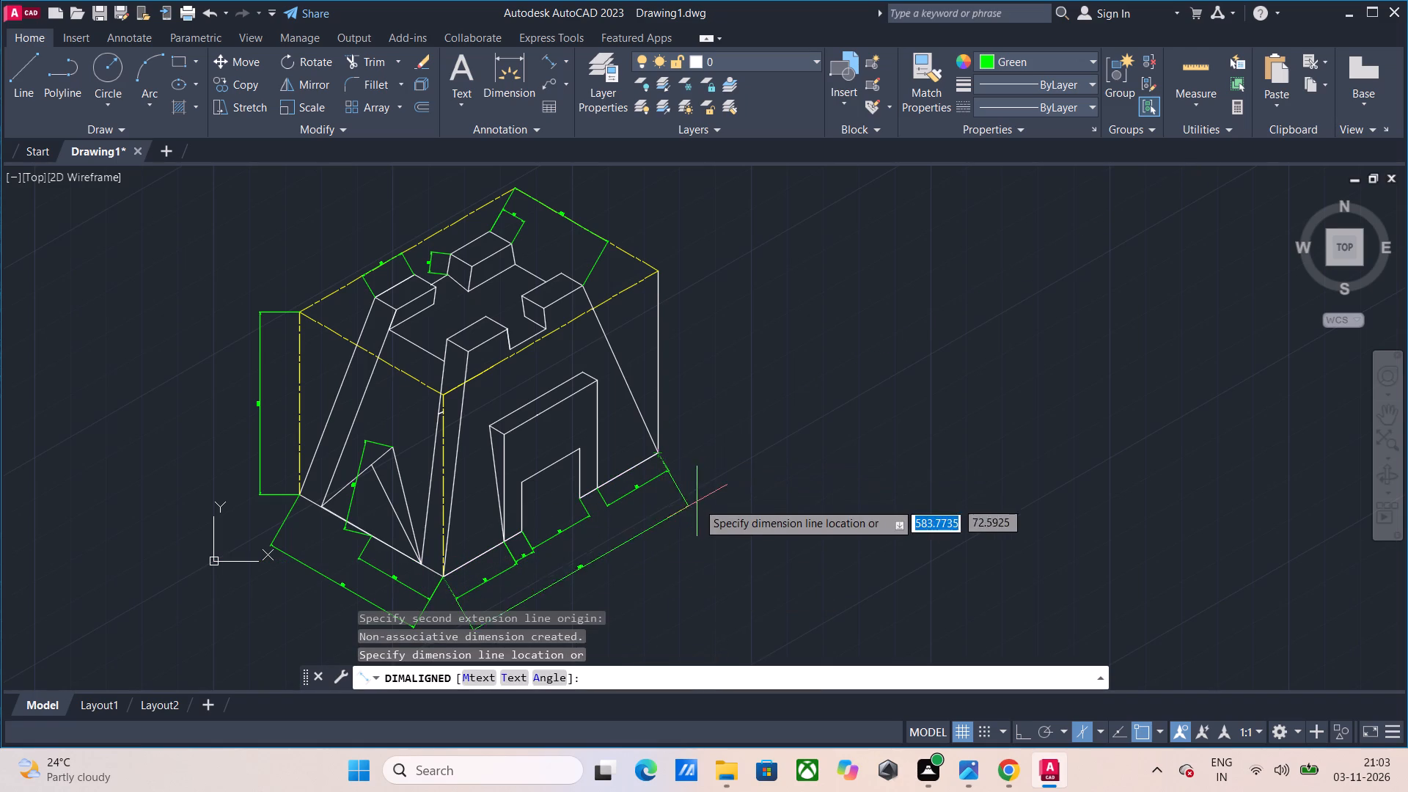
pyautogui.click(693, 499)
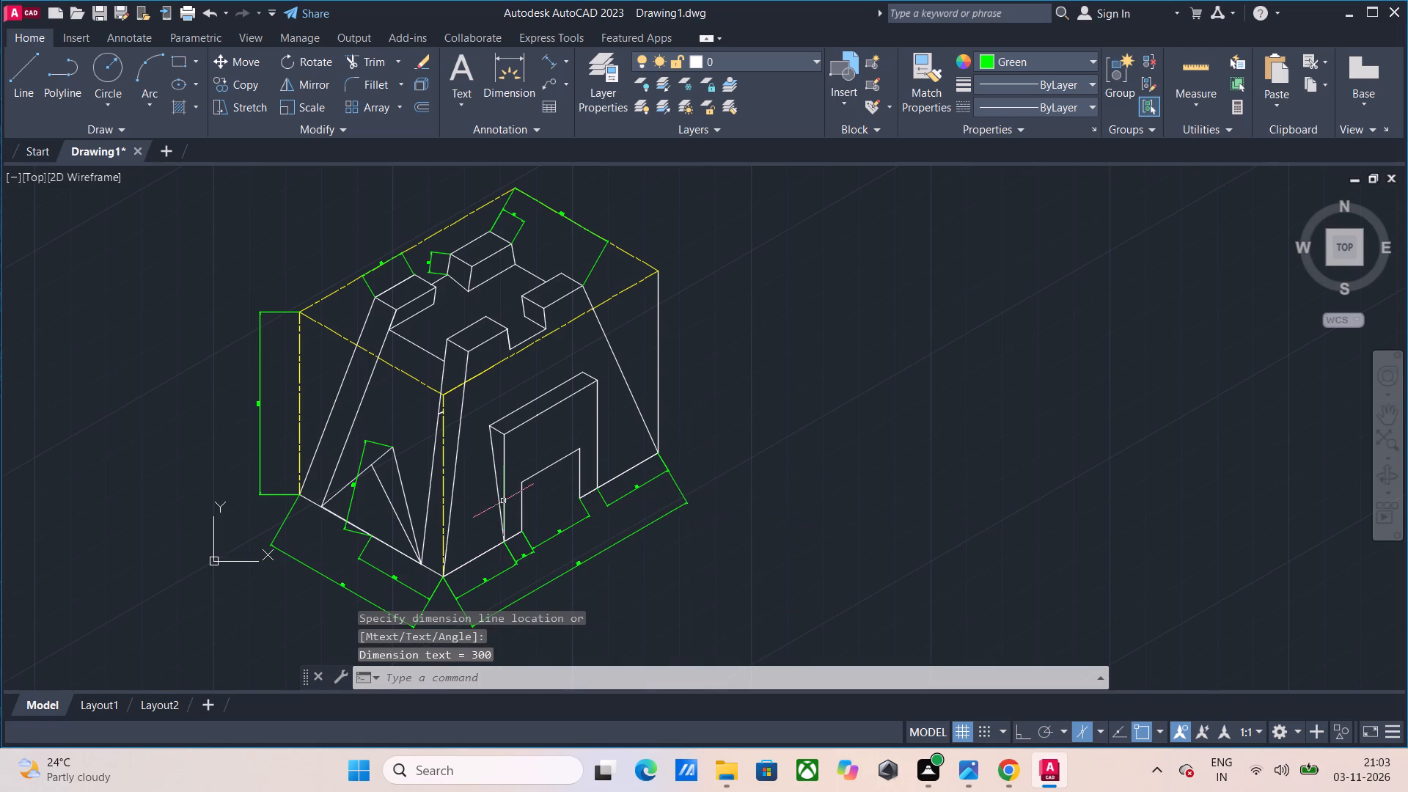
# Add an aligned dimension for the height of the doorway frame's left outer vertical edge, offset to its left.
pyautogui.press('Return')
pyautogui.click(505, 542)
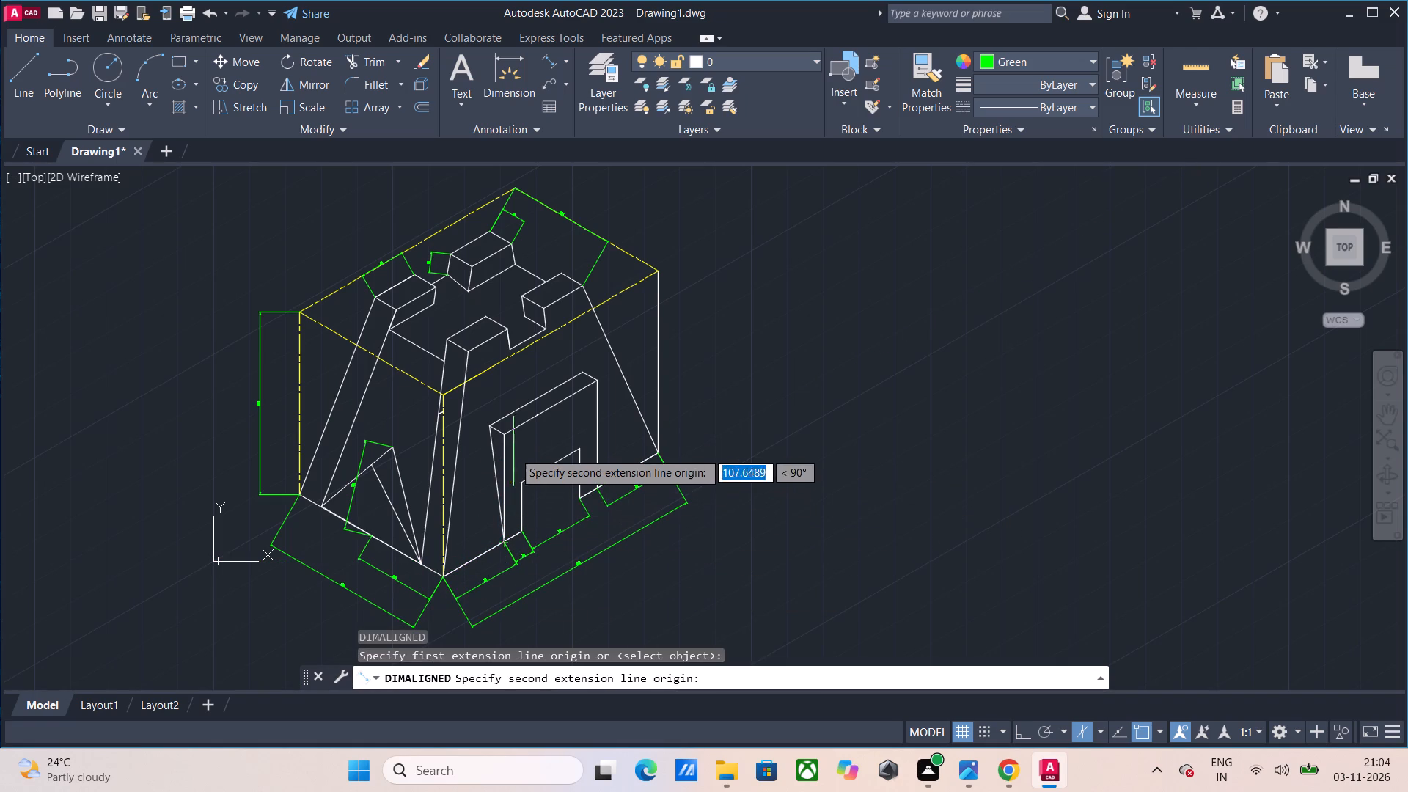
pyautogui.click(503, 440)
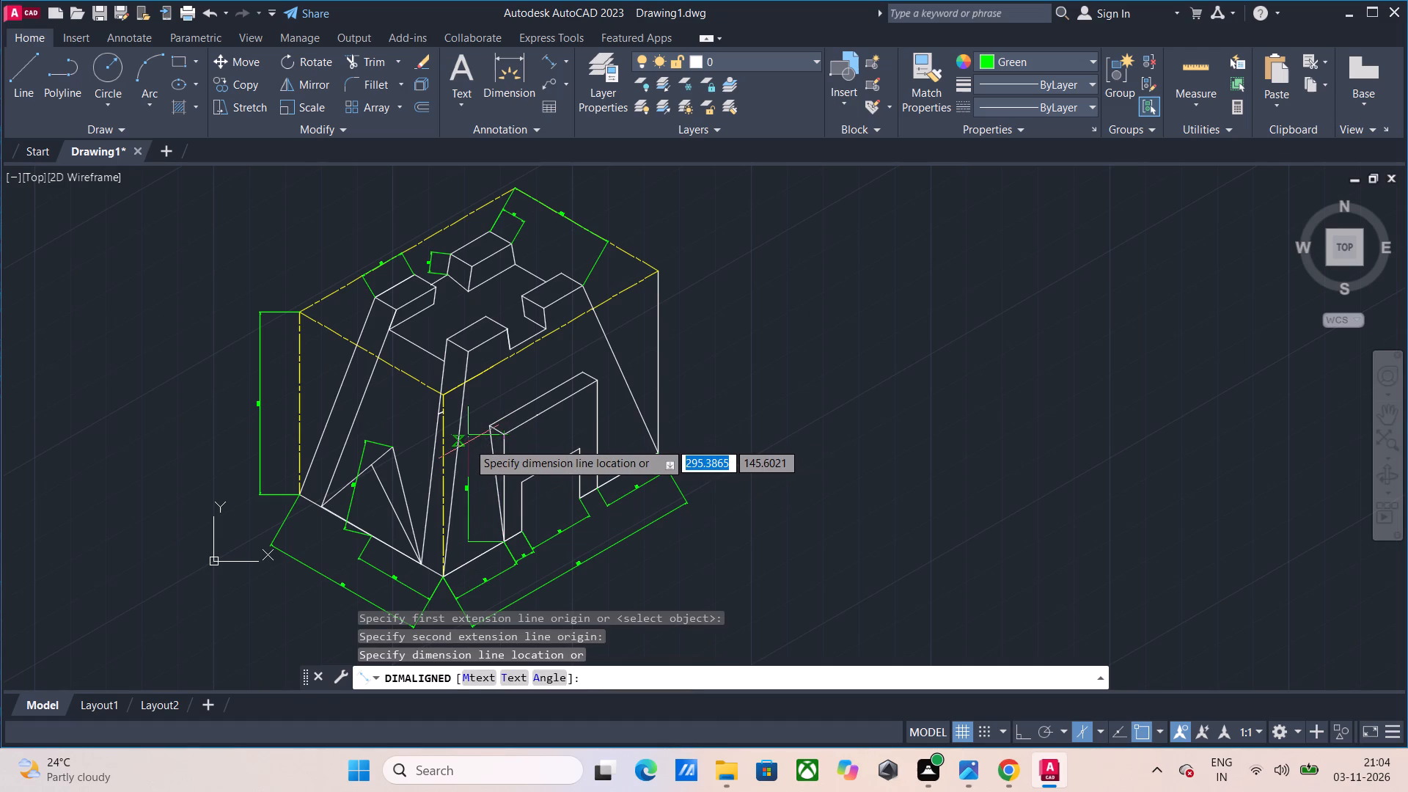
pyautogui.click(468, 442)
# Add an aligned dimension along the doorway frame's front top edge, offset above it.
pyautogui.press('Return')
pyautogui.click(507, 430)
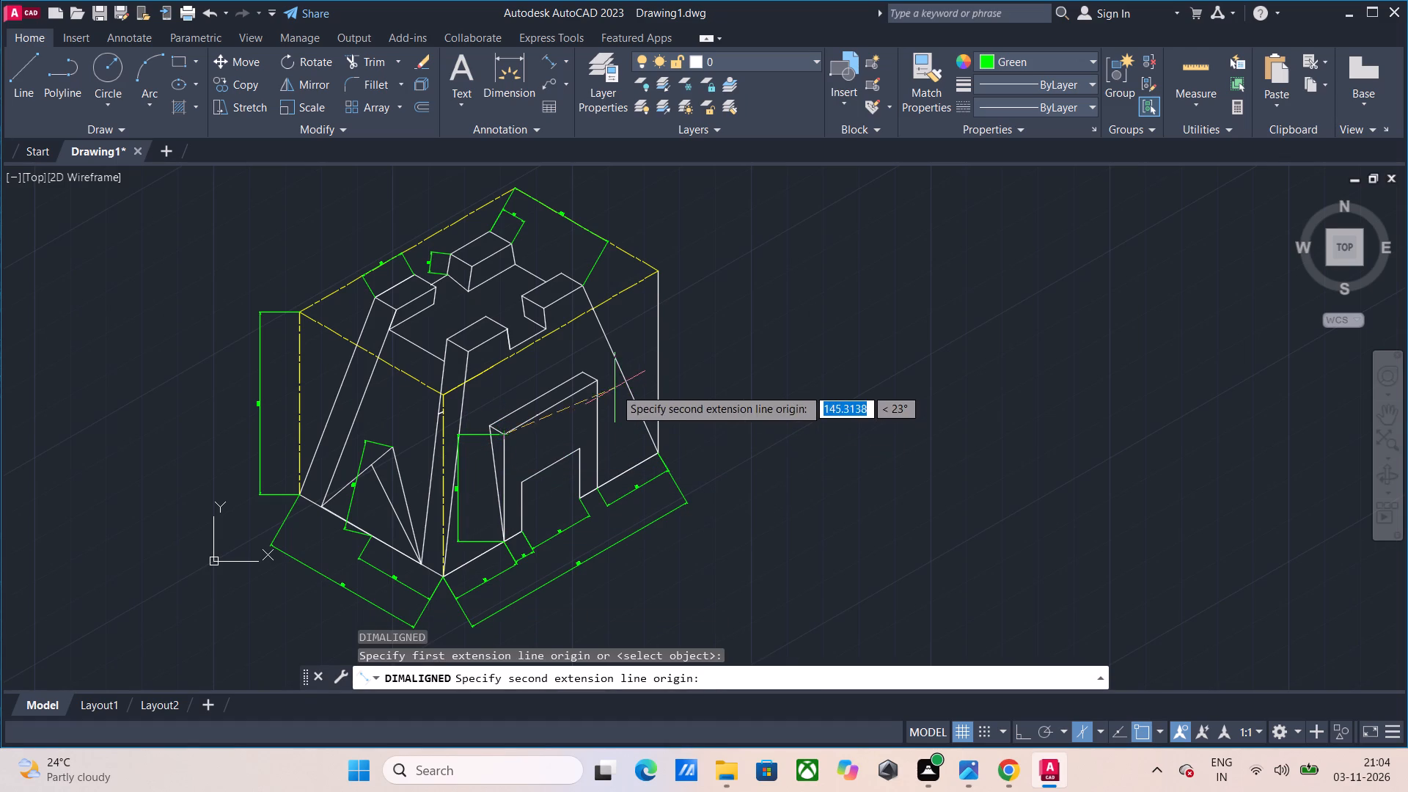
pyautogui.click(595, 383)
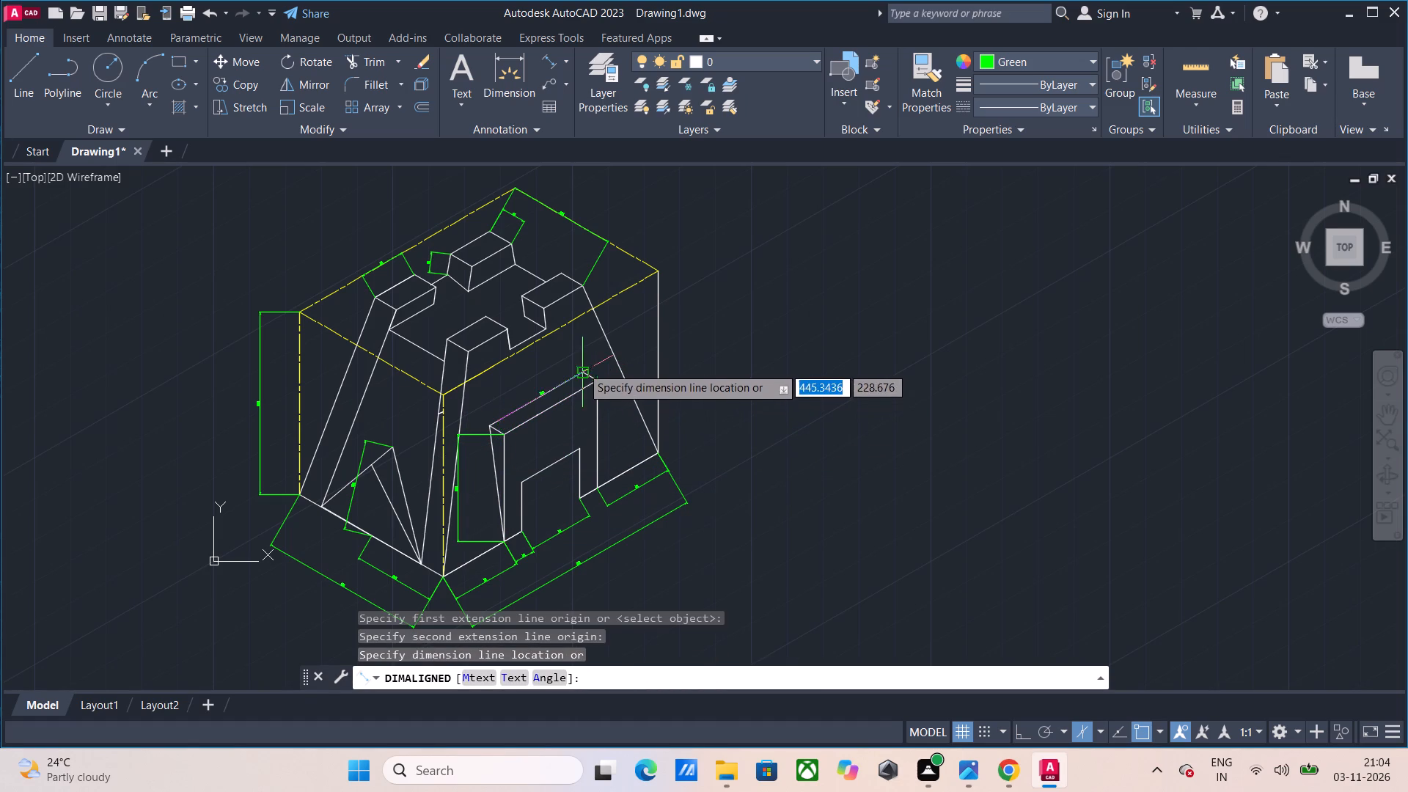
pyautogui.click(579, 357)
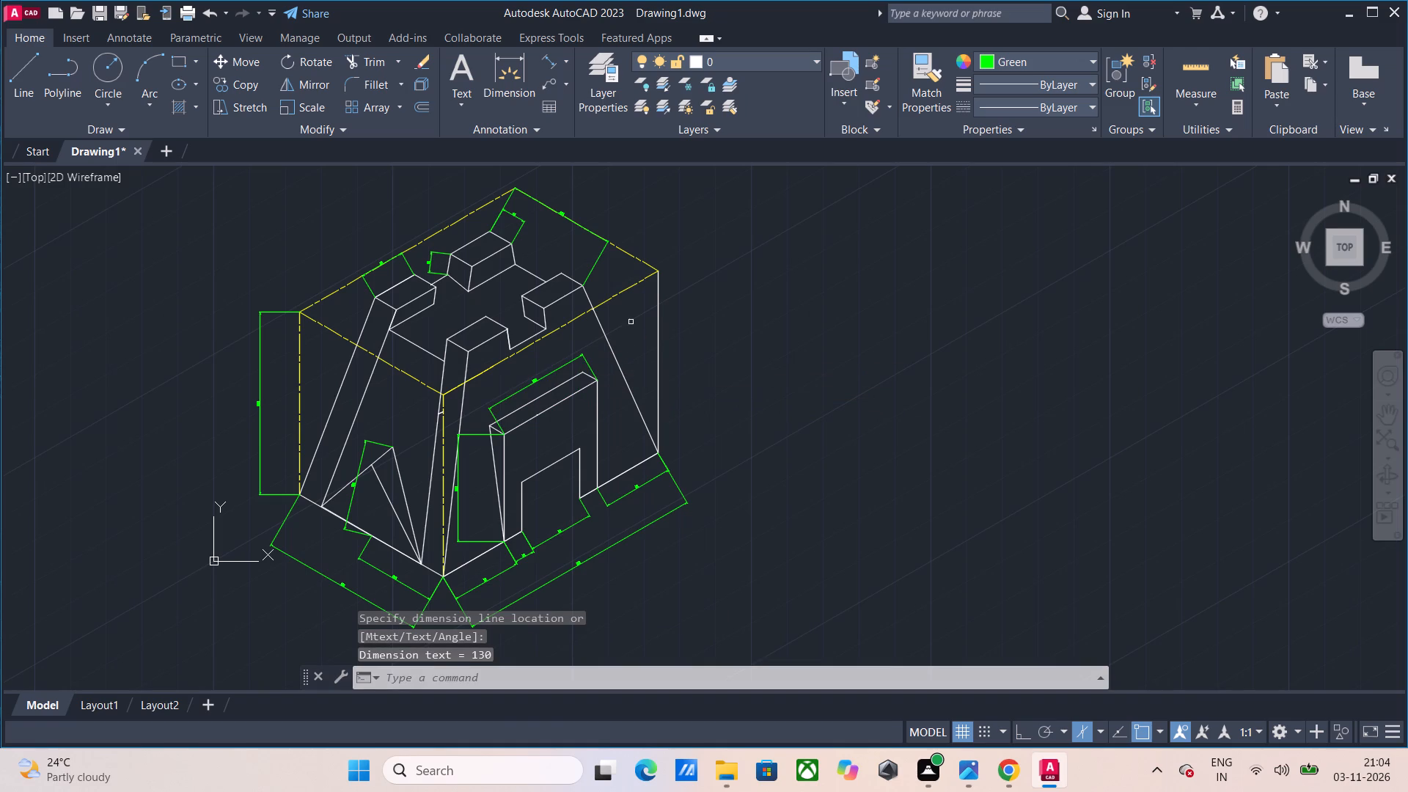
# Add an aligned dimension from the left merlon's outer top corner to the rear merlon's uppermost corner, offset outside the bounding box.
pyautogui.press('Return')
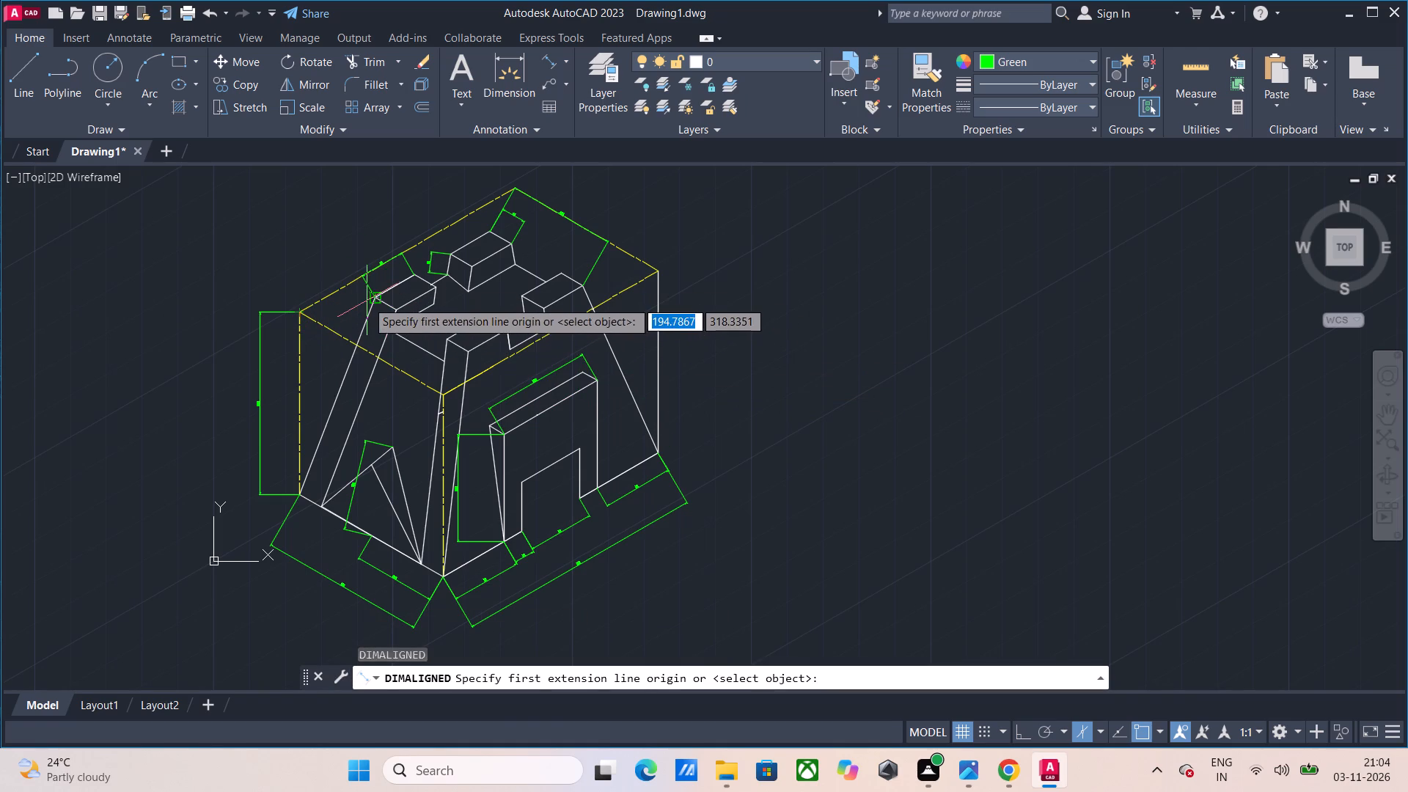
pyautogui.moveTo(375, 296); pyautogui.dragTo(381, 290)
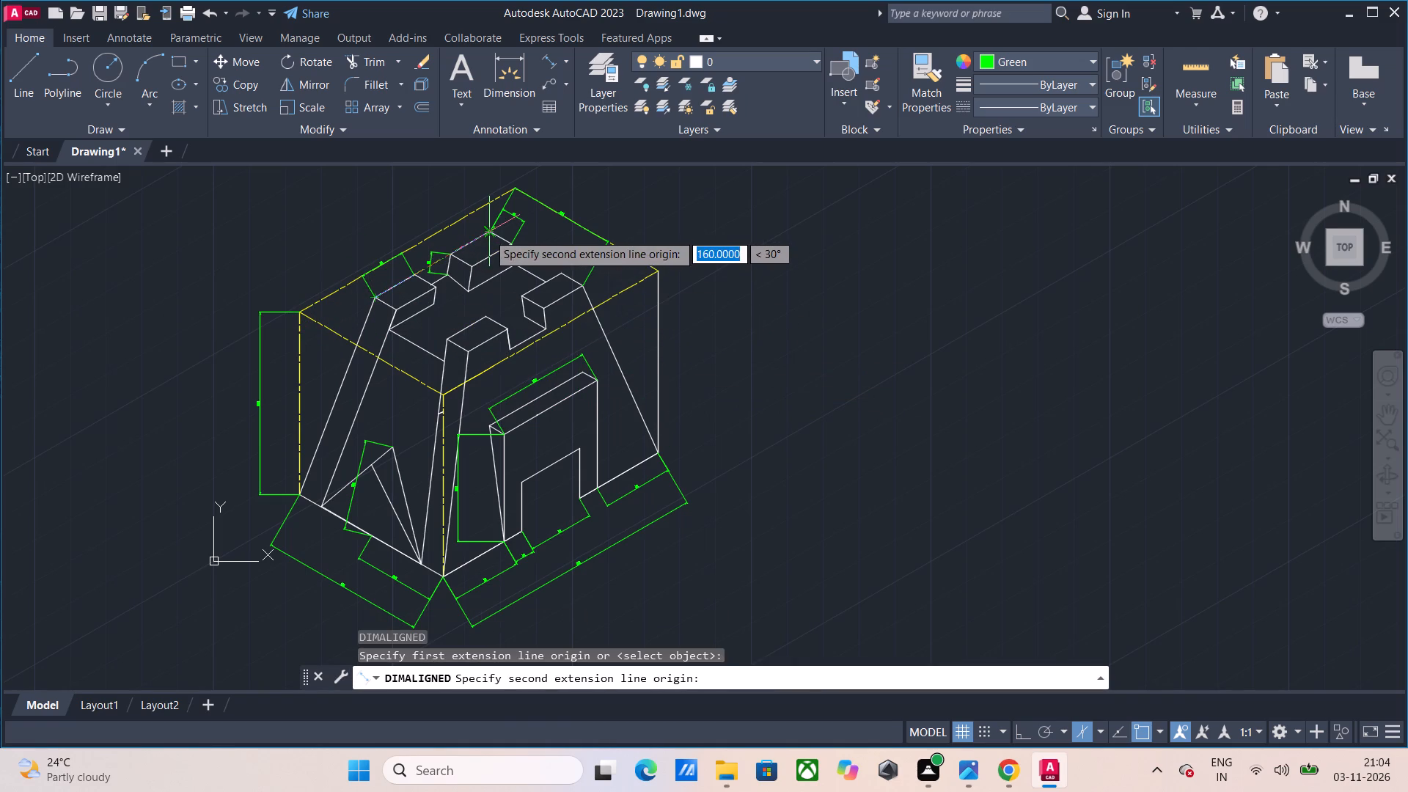
pyautogui.click(488, 233)
pyautogui.click(422, 210)
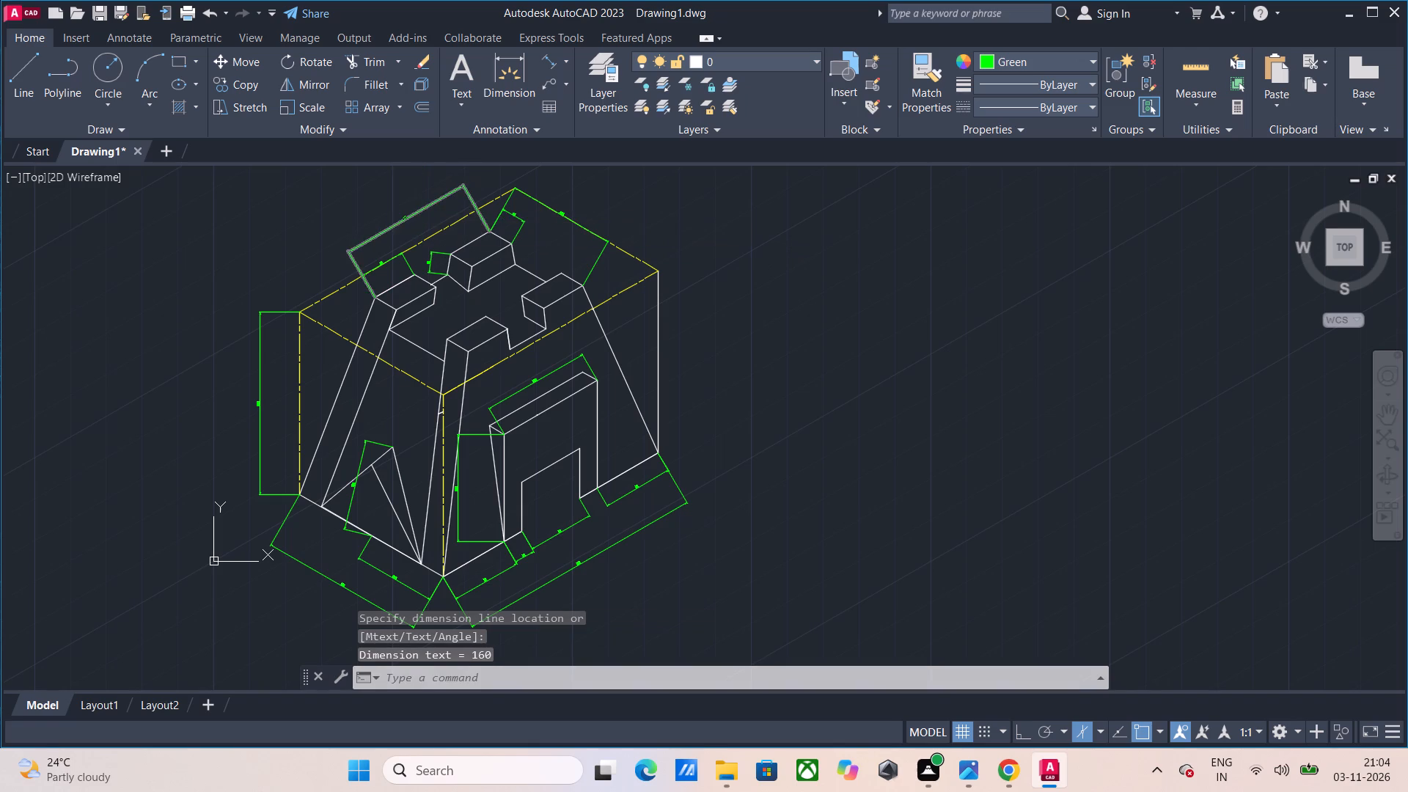
# Add an aligned dimension from the left merlon's outer top corner to the front merlon's nearest top corner, offset below the top edge.
pyautogui.press('Return')
pyautogui.click(376, 301)
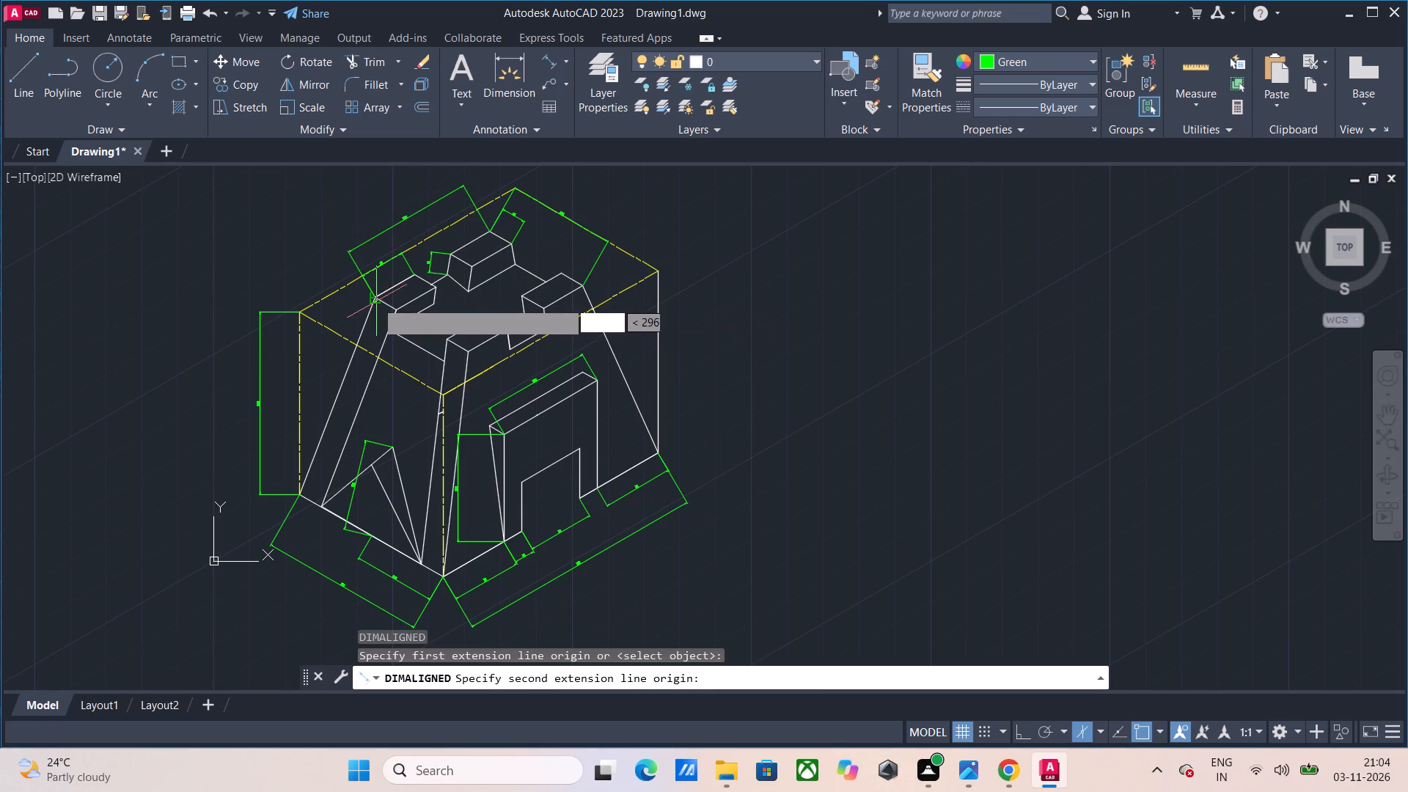
pyautogui.click(467, 353)
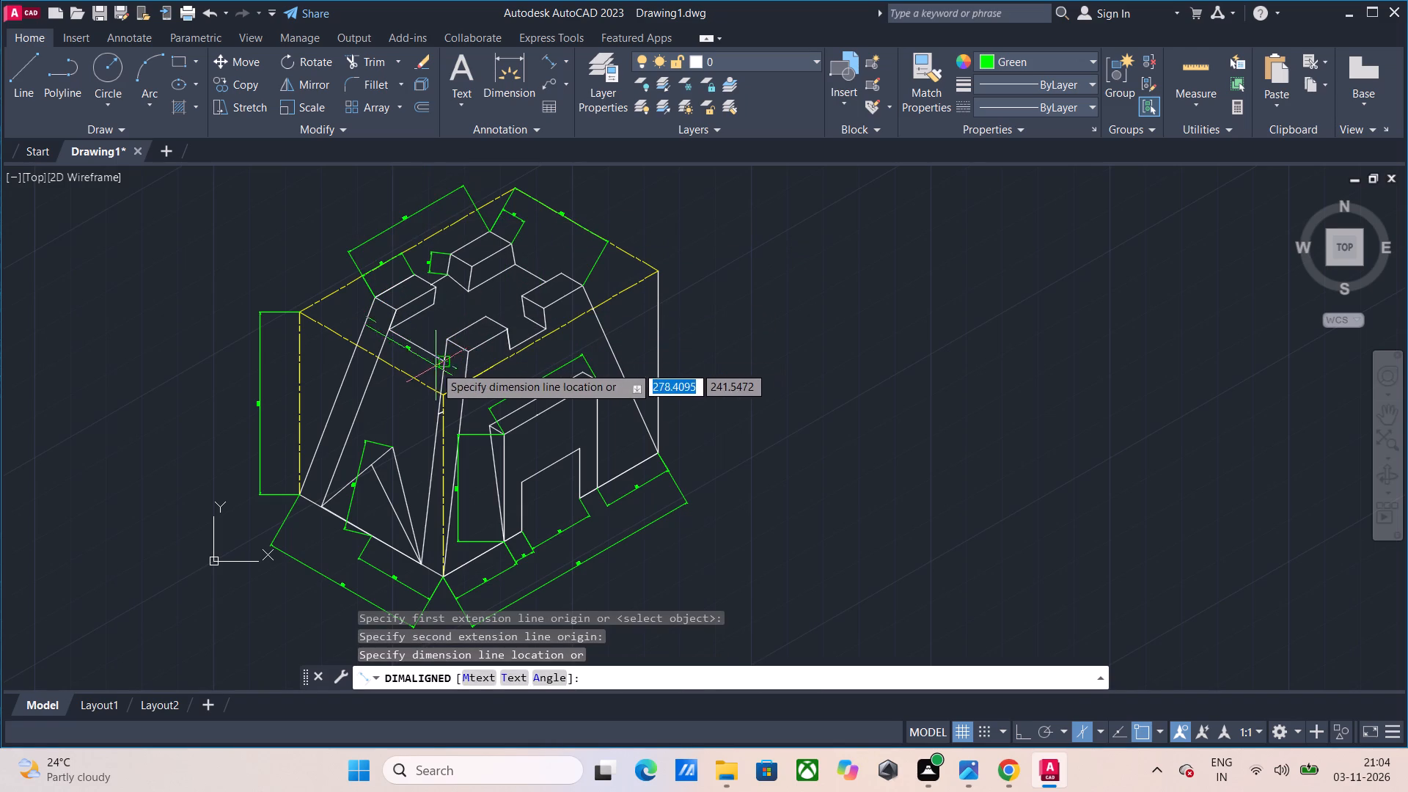
pyautogui.click(419, 372)
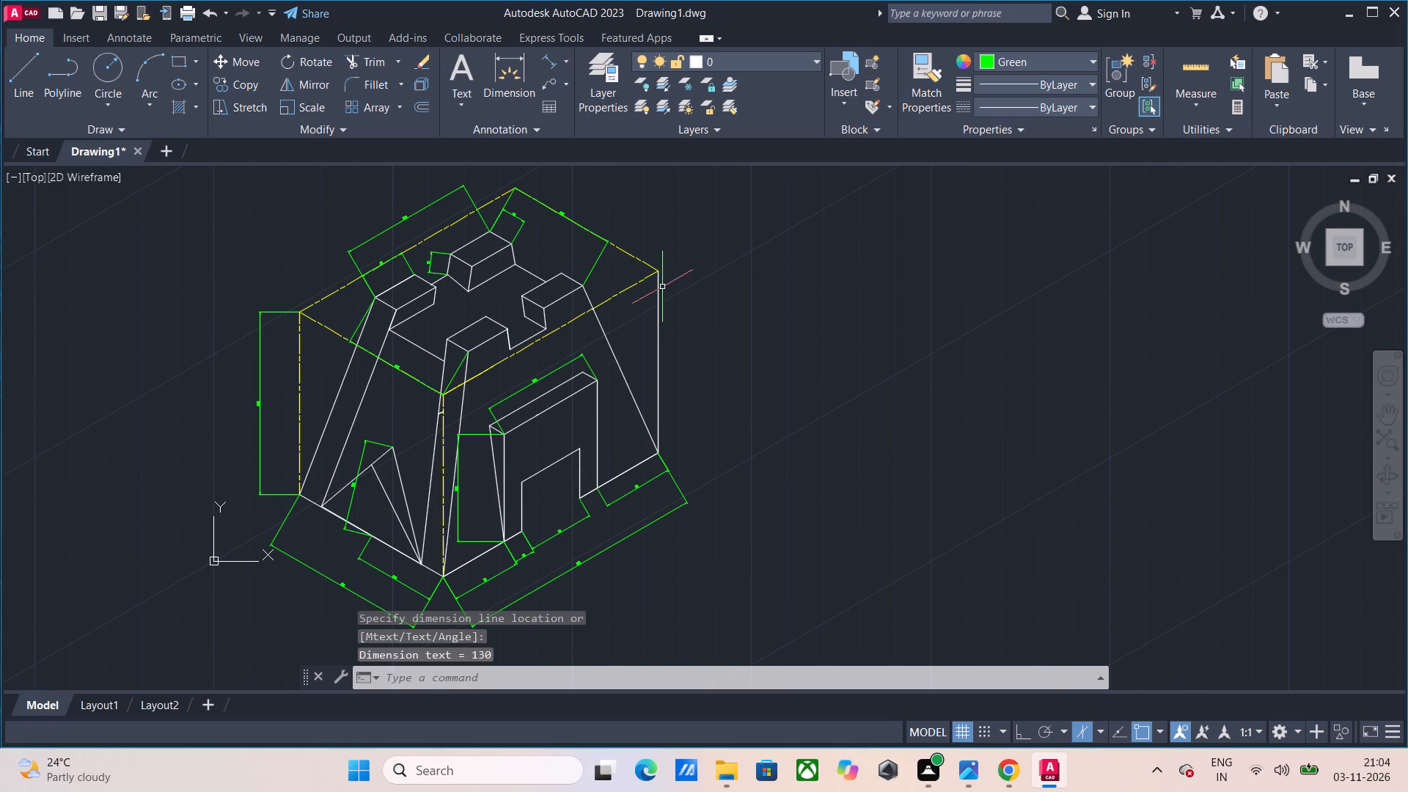
# Change the bounding box's right vertical edge to yellow with the ACAD_ISO08W100 linetype.
pyautogui.click(659, 312)
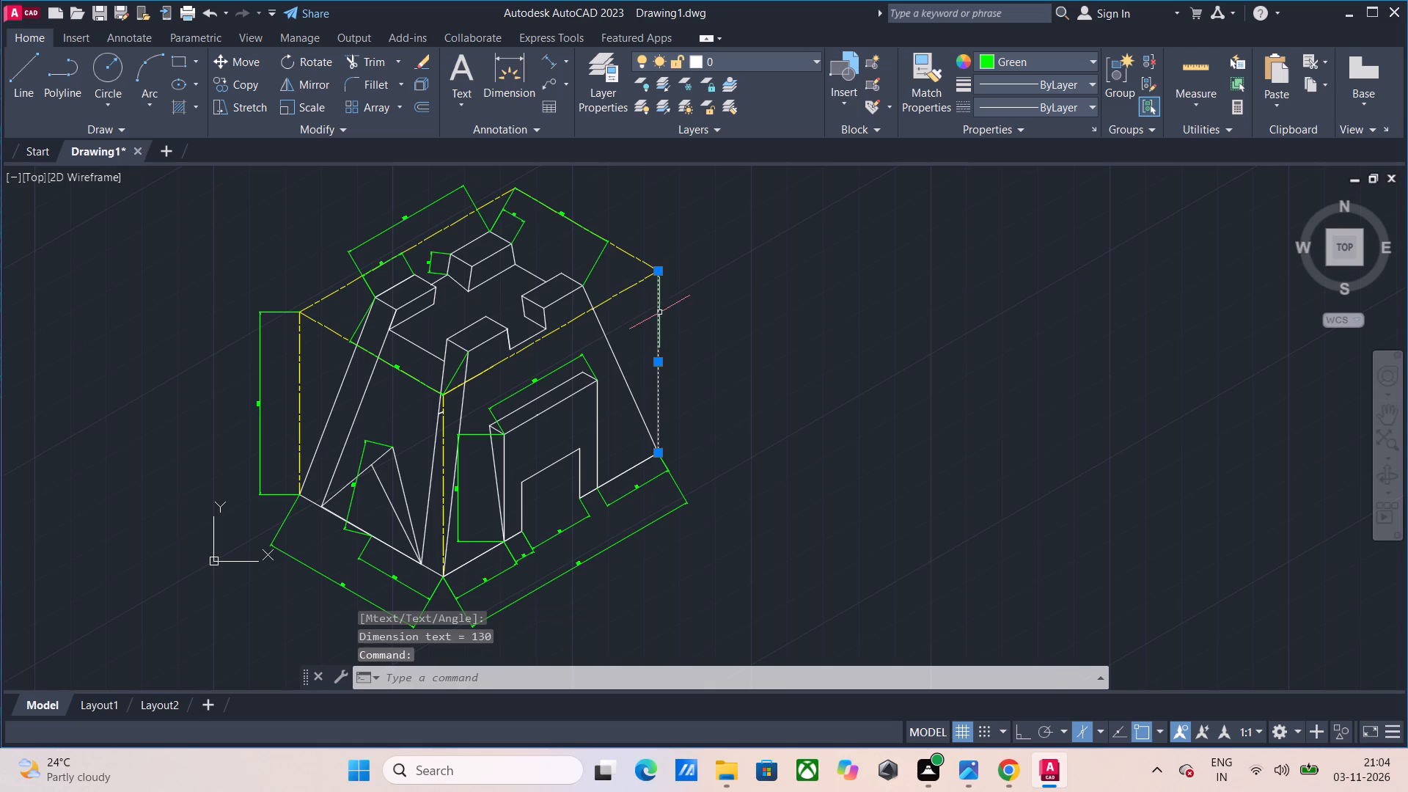
pyautogui.click(994, 67)
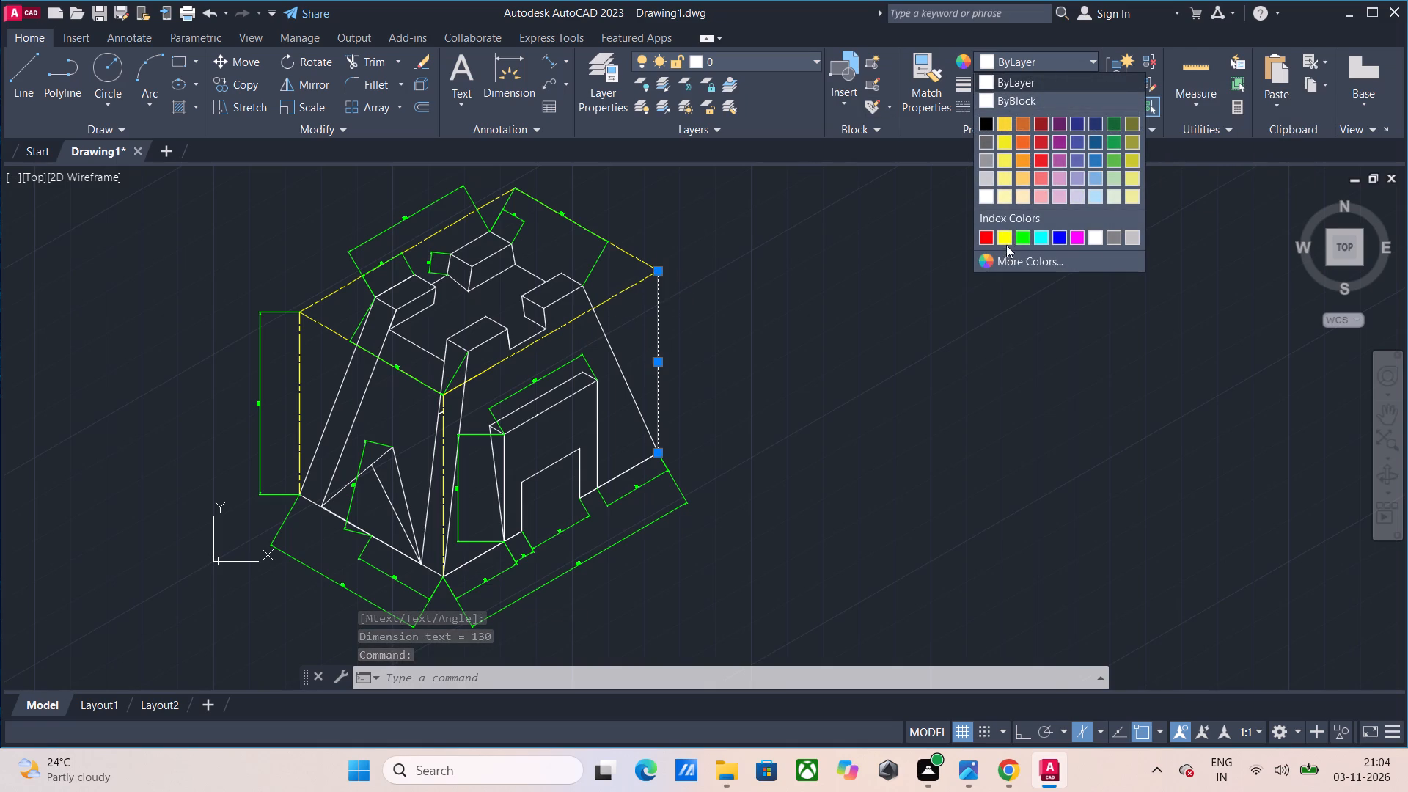
pyautogui.click(1006, 240)
pyautogui.click(1027, 109)
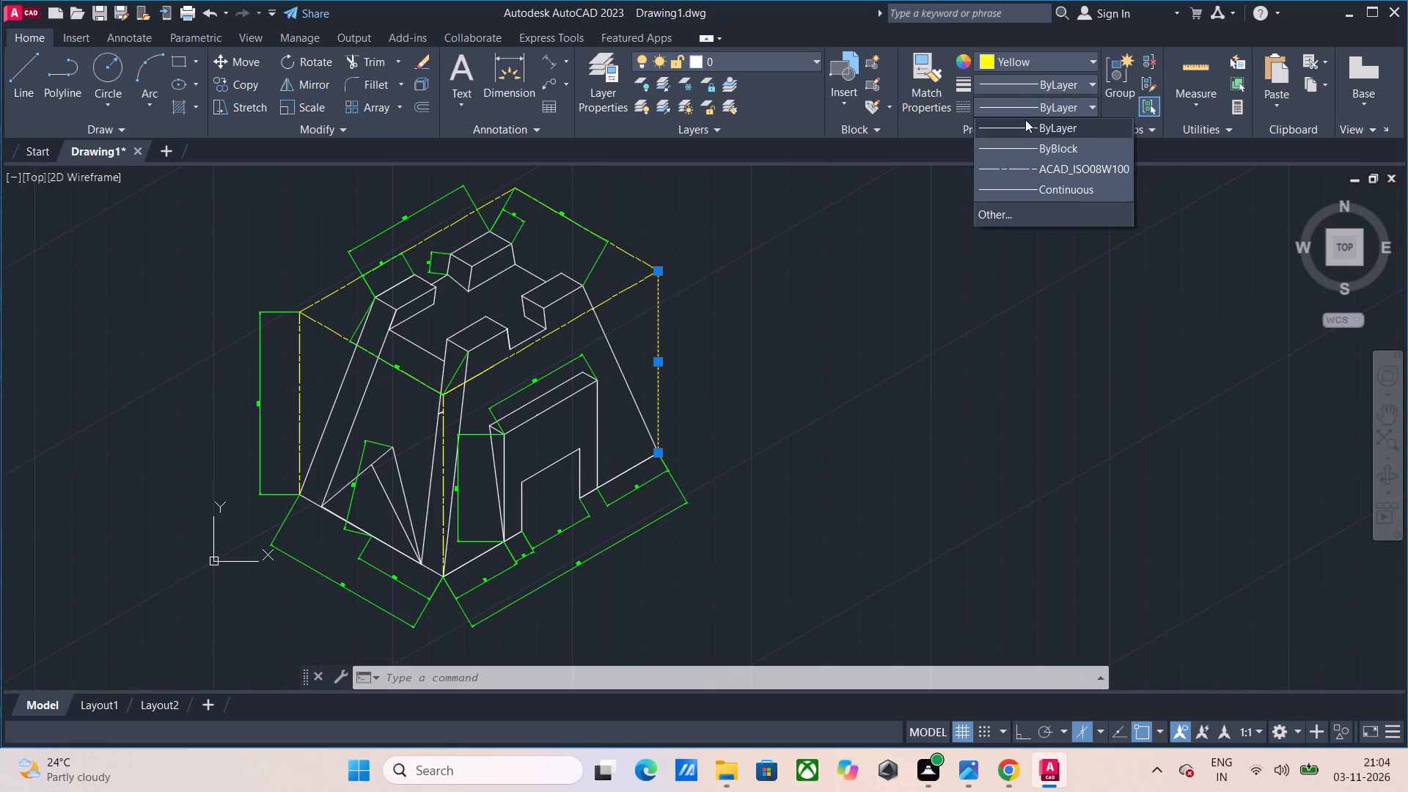
pyautogui.click(1019, 174)
# Add an aligned dimension for the height of the doorway opening's left vertical edge, placed inside the opening.
pyautogui.press('Return')
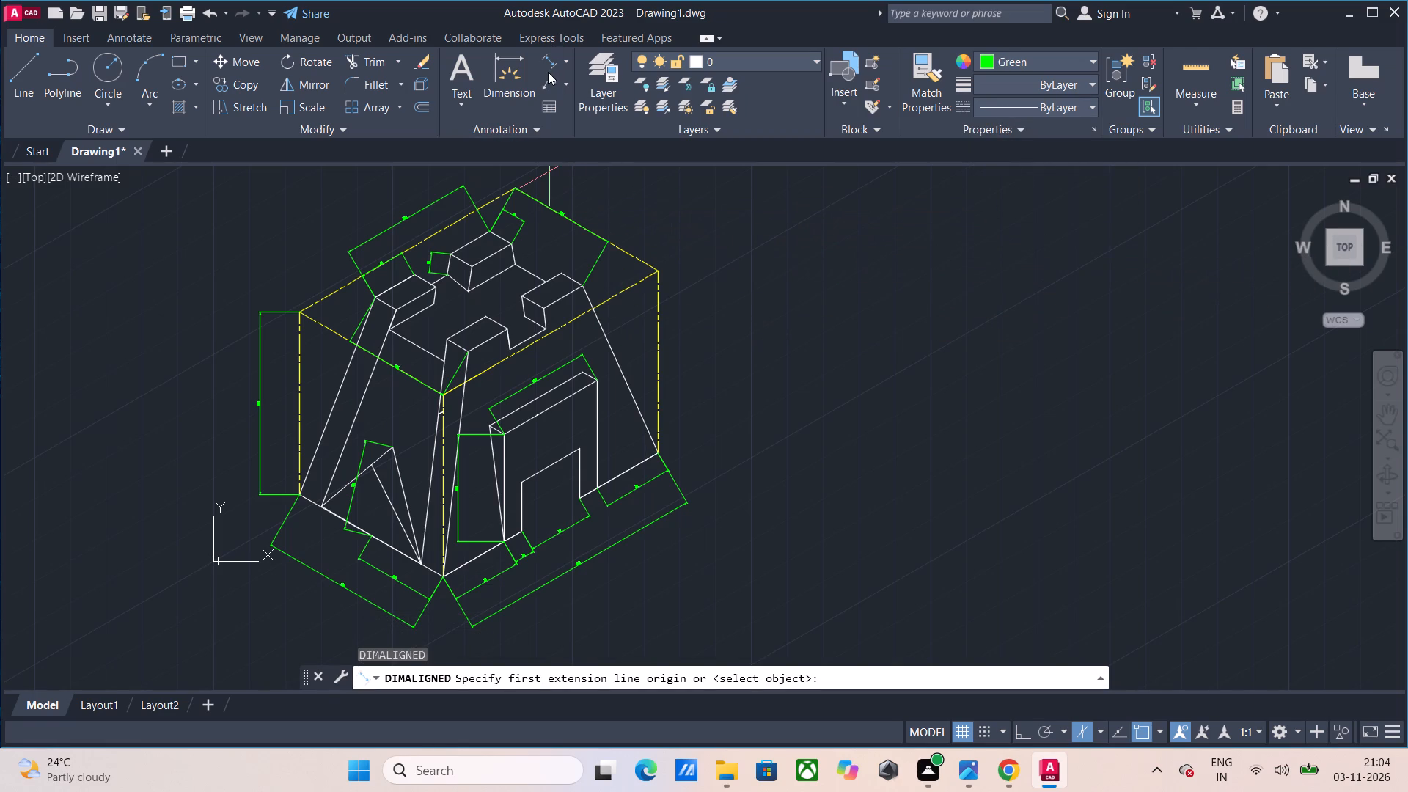
pyautogui.press('Return')
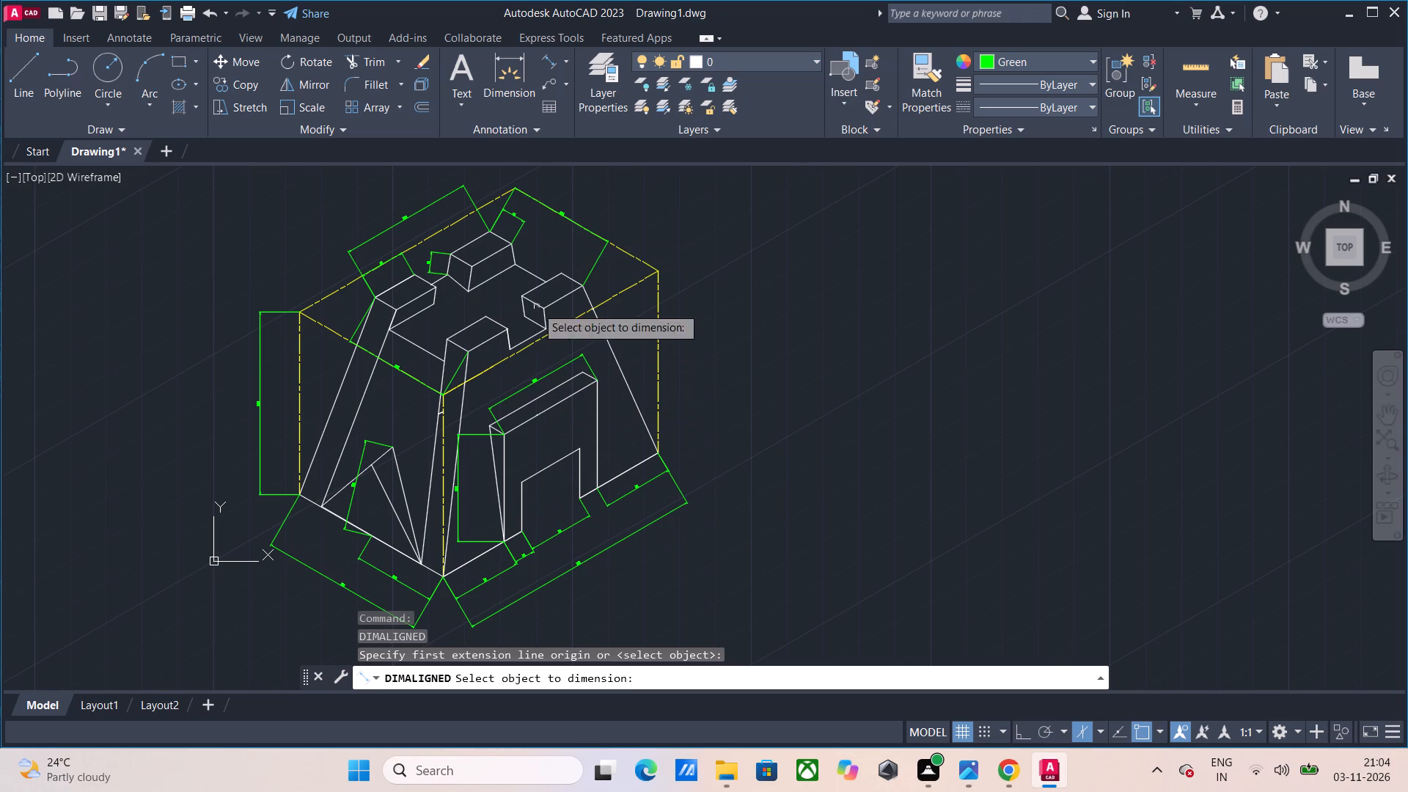
pyautogui.click(546, 70)
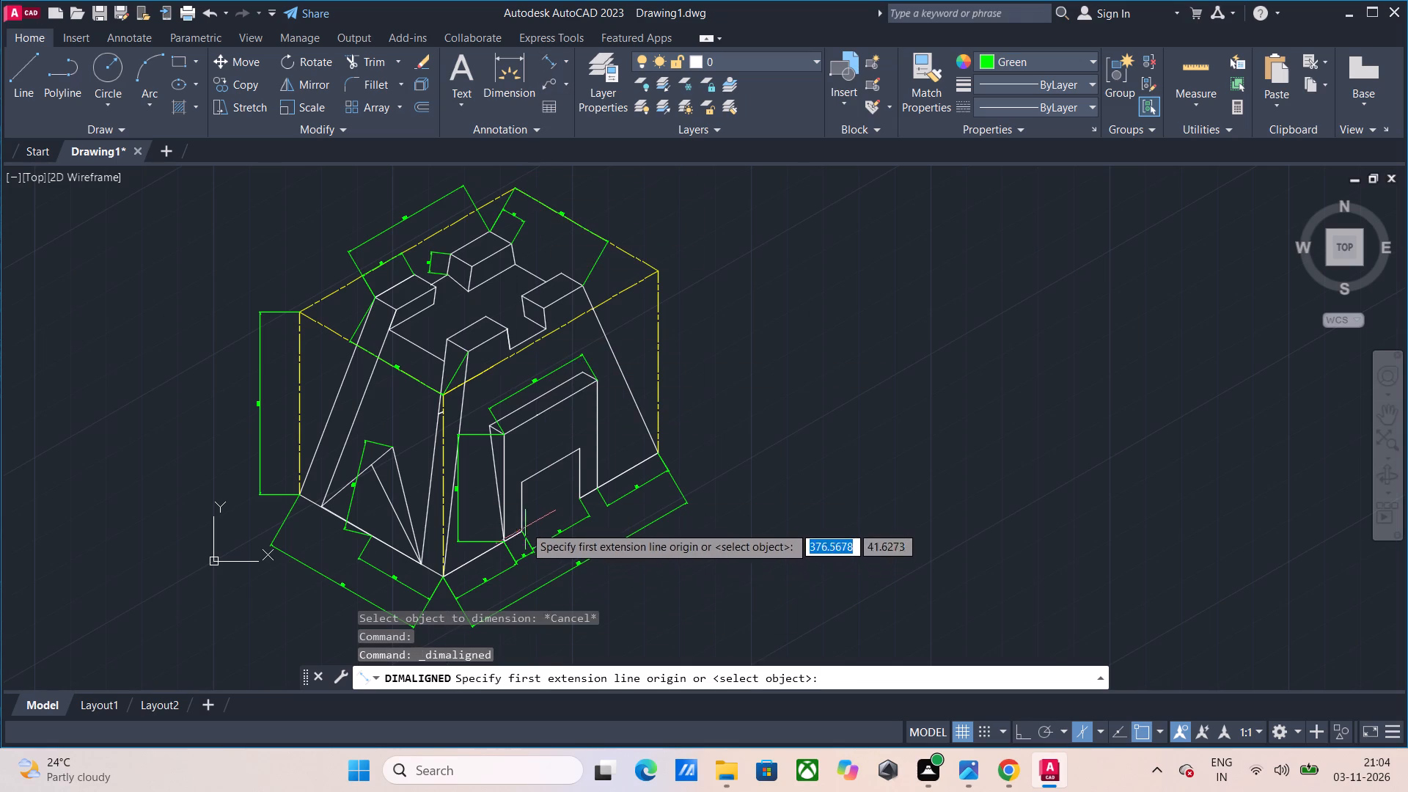
pyautogui.click(524, 532)
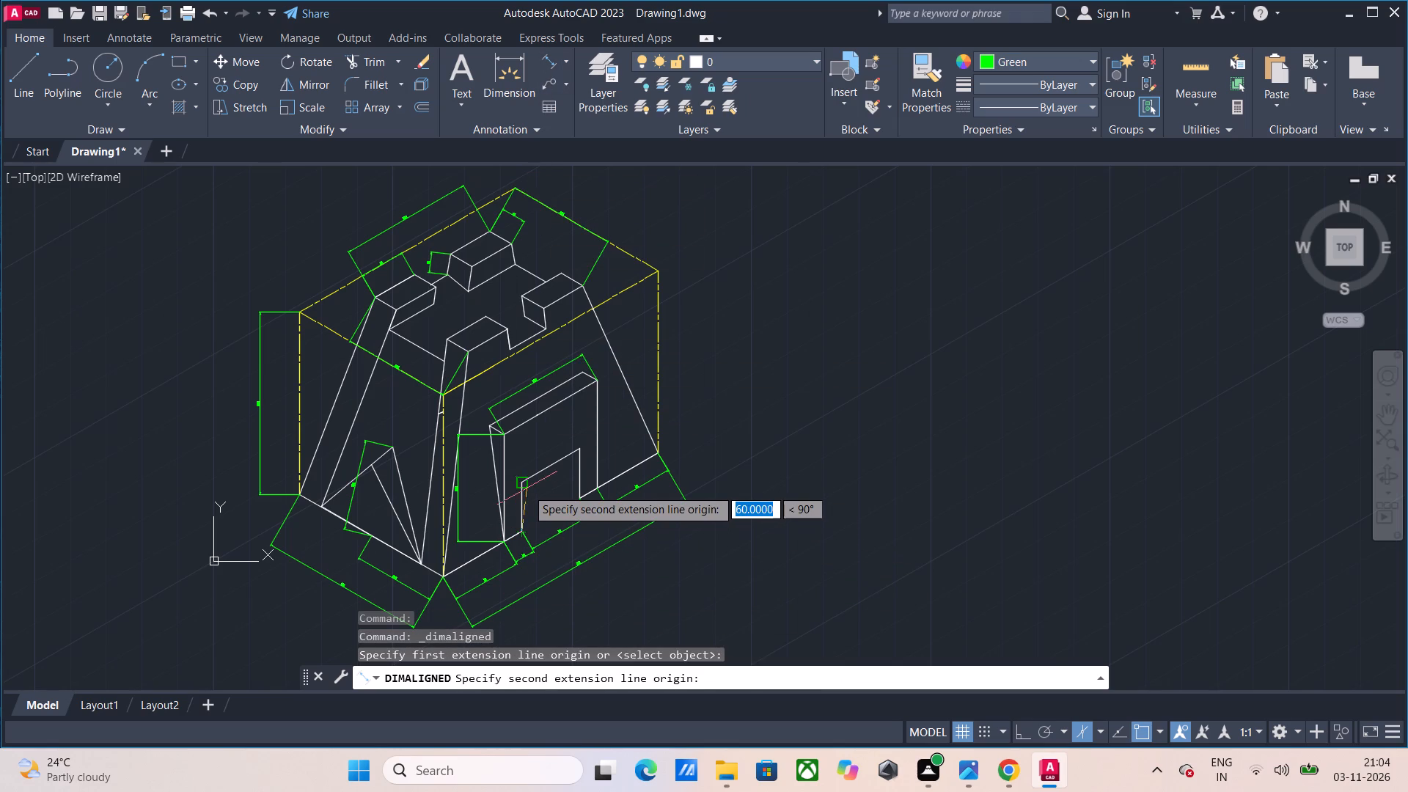
pyautogui.click(525, 487)
pyautogui.click(550, 475)
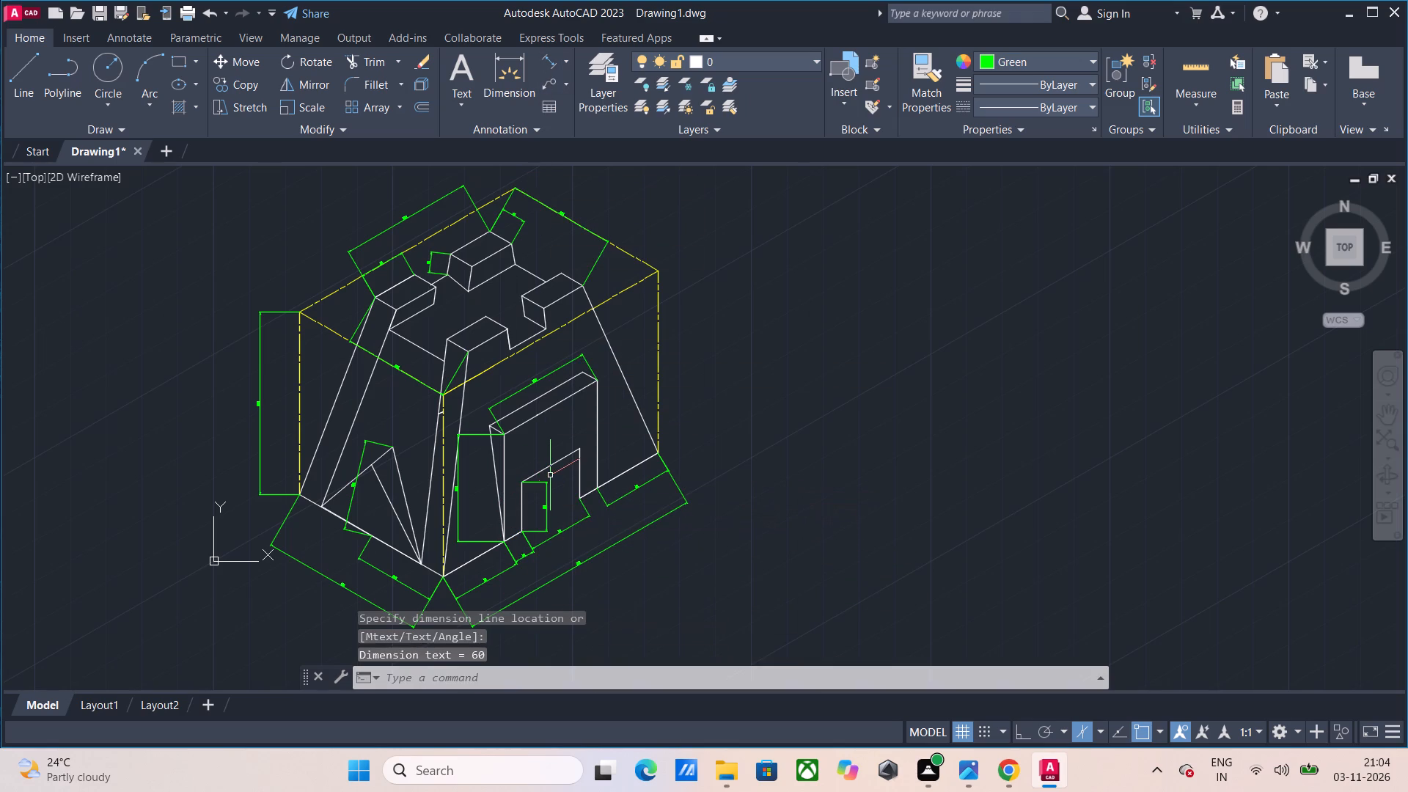
# Oblique the seven dimensions along the two base edges and the doorway frame's top dimension to 90°, following the bounding box's front vertical edge.
pyautogui.moveTo(744, 419); pyautogui.dragTo(813, 387, button='middle')
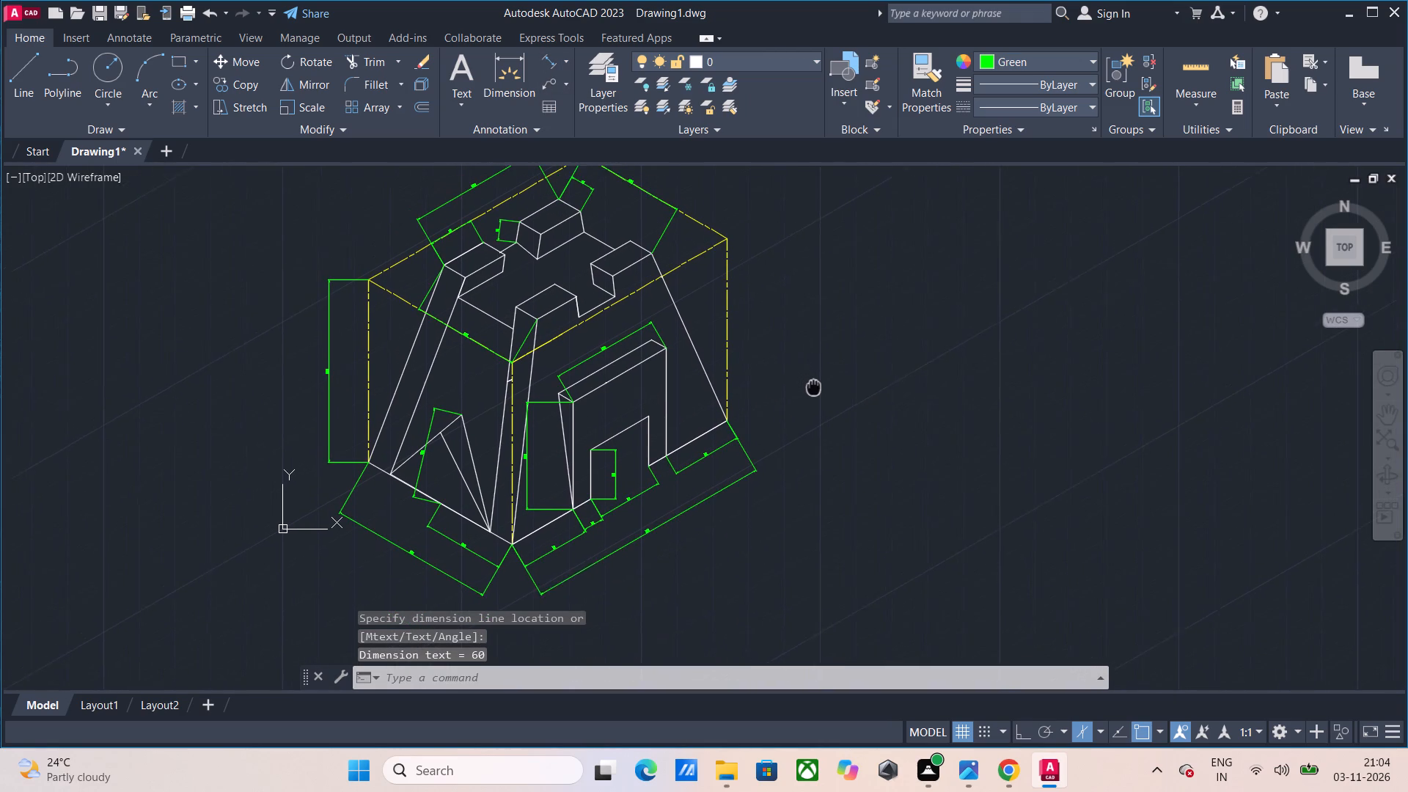
pyautogui.moveTo(813, 387); pyautogui.dragTo(819, 397, button='middle')
pyautogui.scroll(-1, 823, 399)
pyautogui.scroll(1, 824, 399)
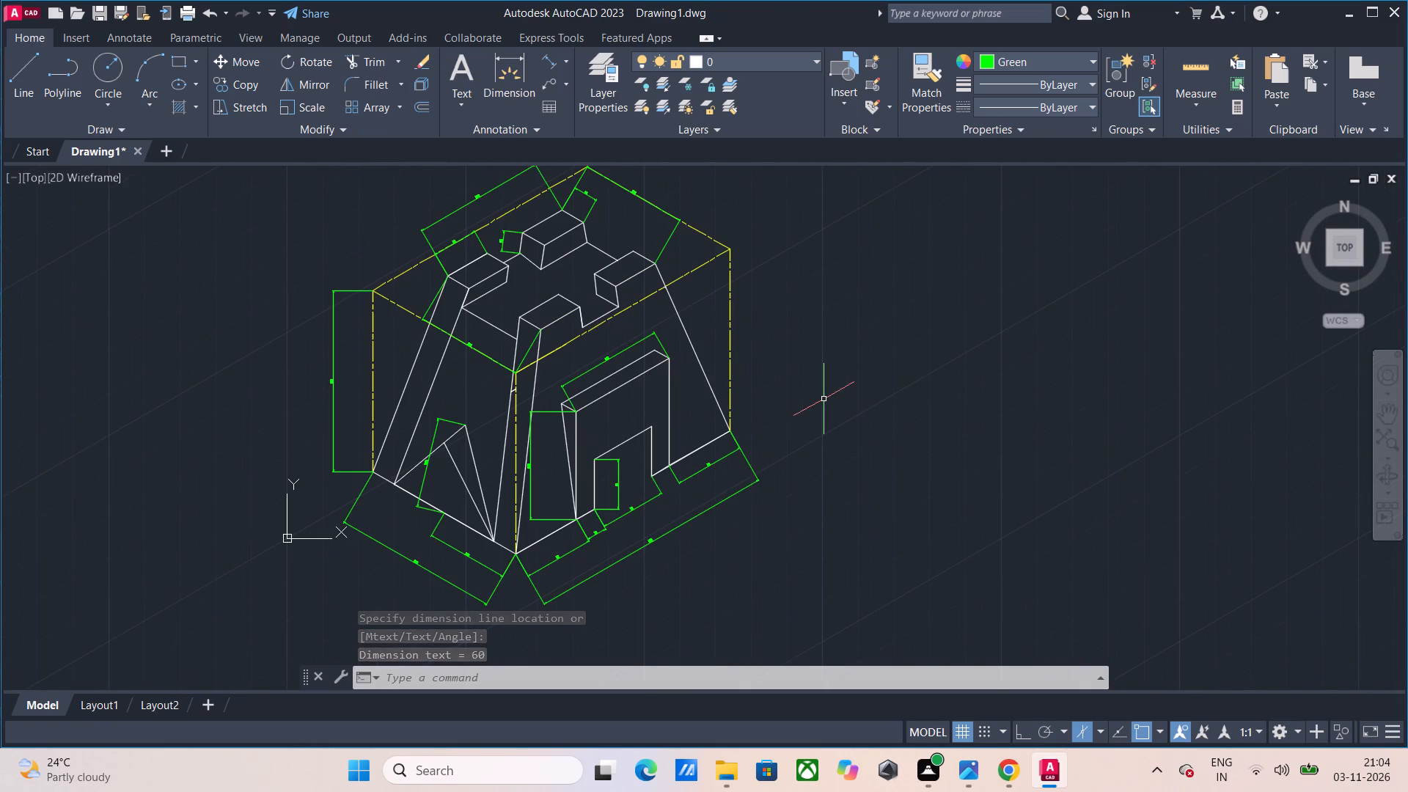
pyautogui.write('dimed')
pyautogui.press('Return')
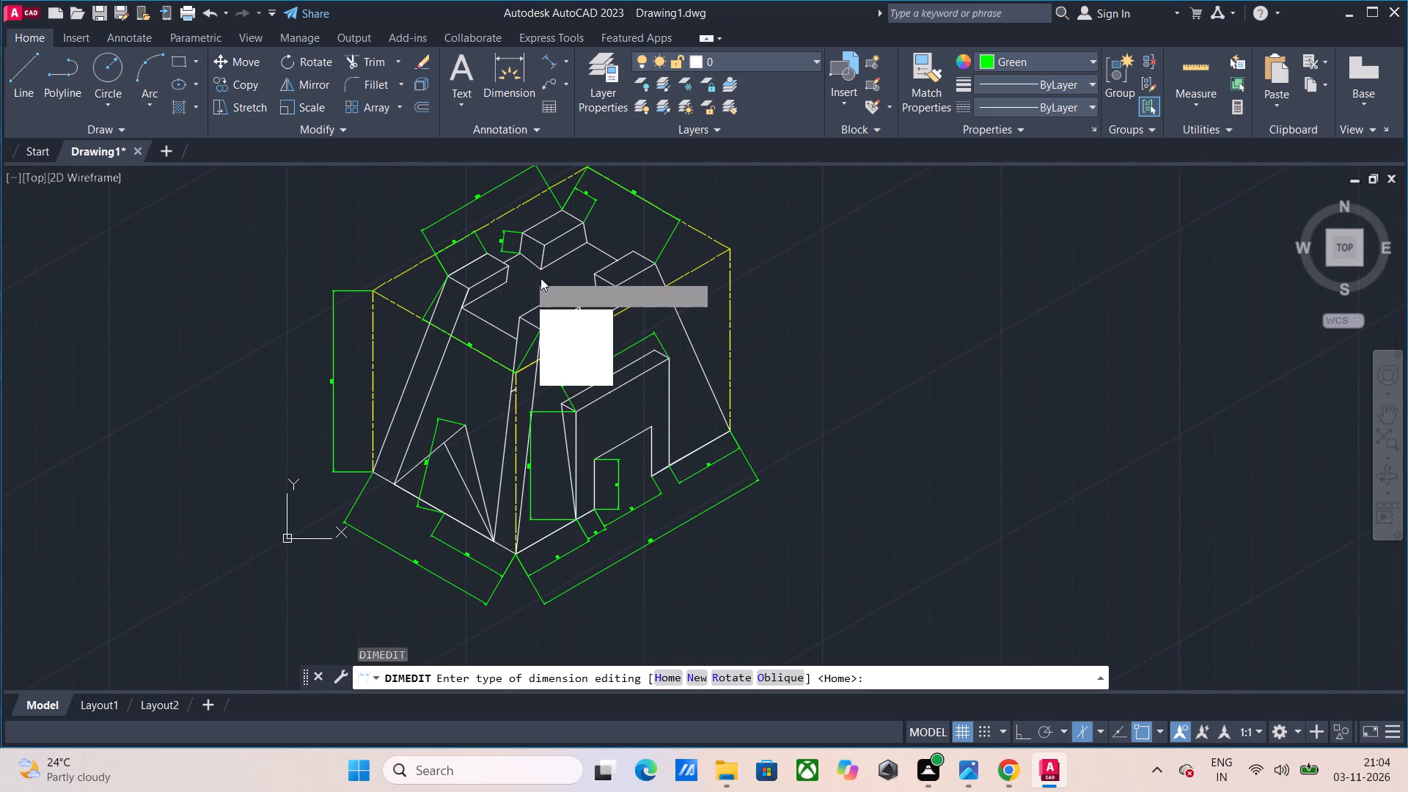
pyautogui.moveTo(561, 381); pyautogui.dragTo(528, 274)
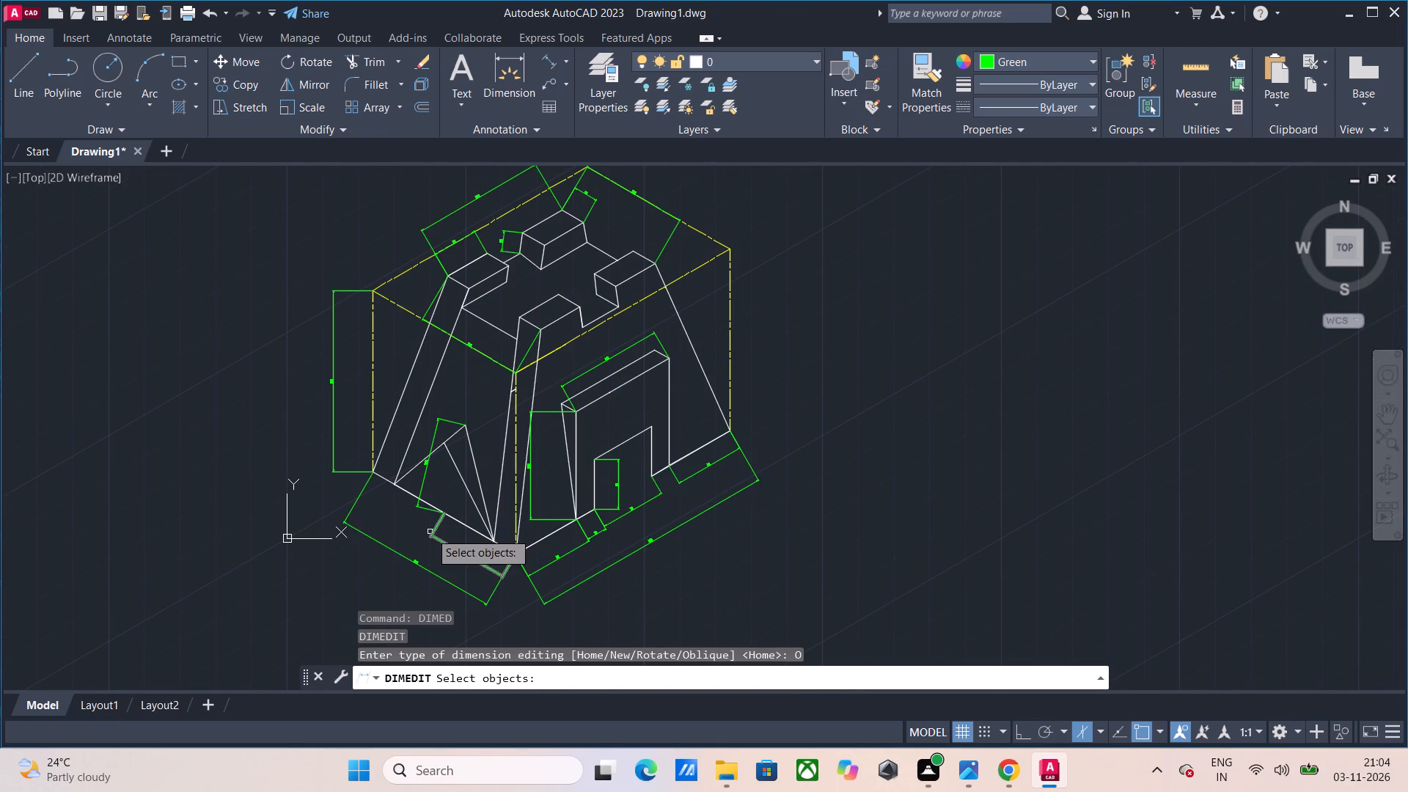
pyautogui.click(430, 532)
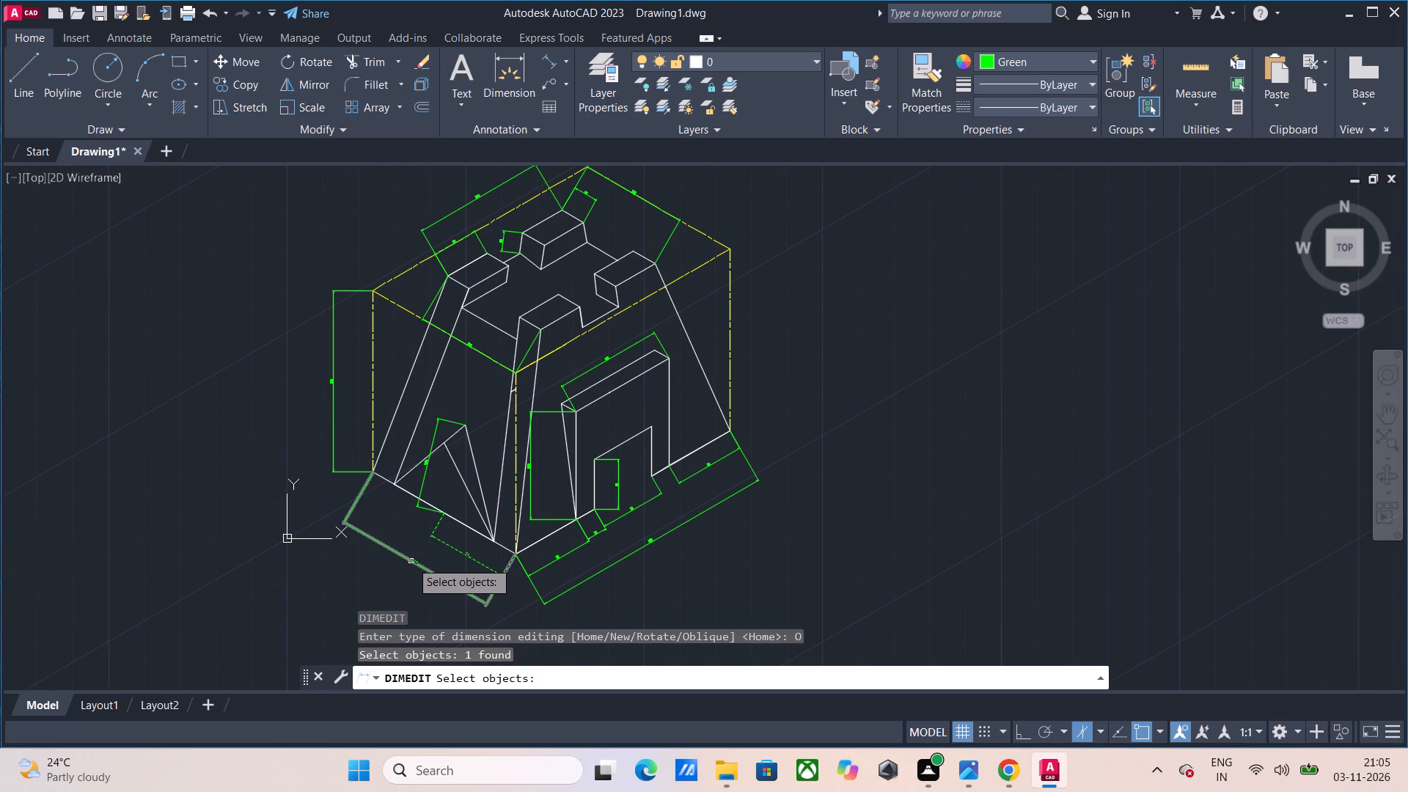
pyautogui.click(411, 561)
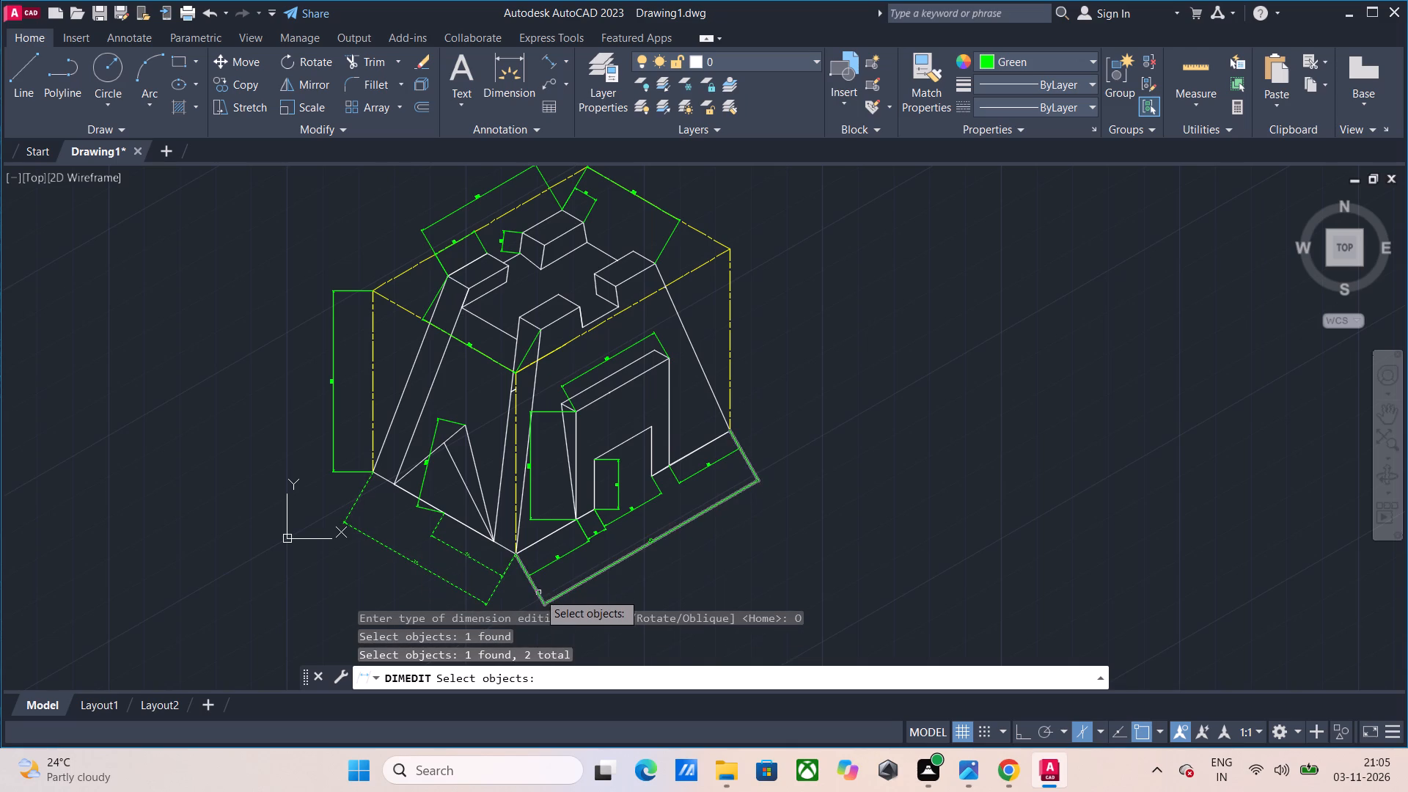
pyautogui.click(538, 593)
pyautogui.click(540, 565)
pyautogui.click(598, 535)
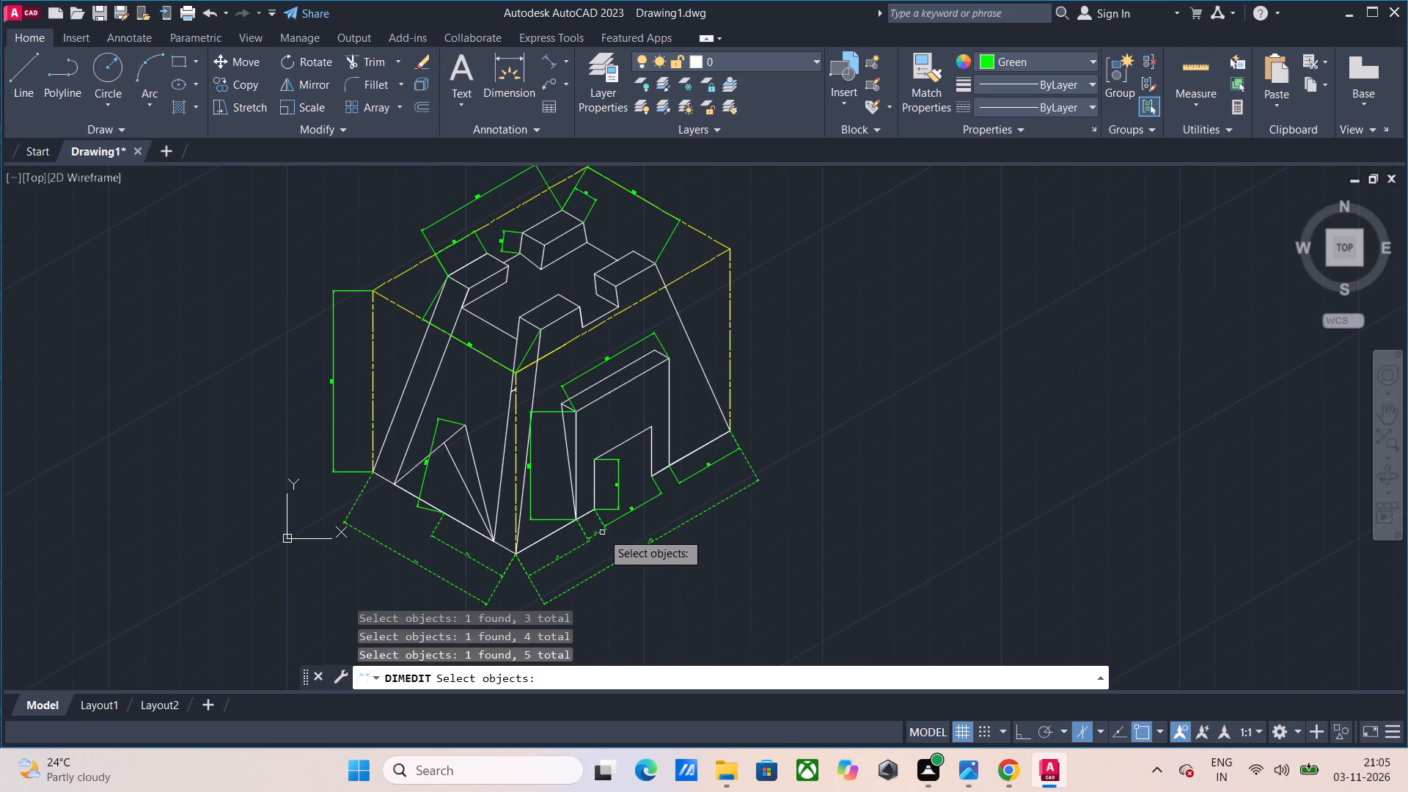
pyautogui.click(617, 521)
pyautogui.click(710, 465)
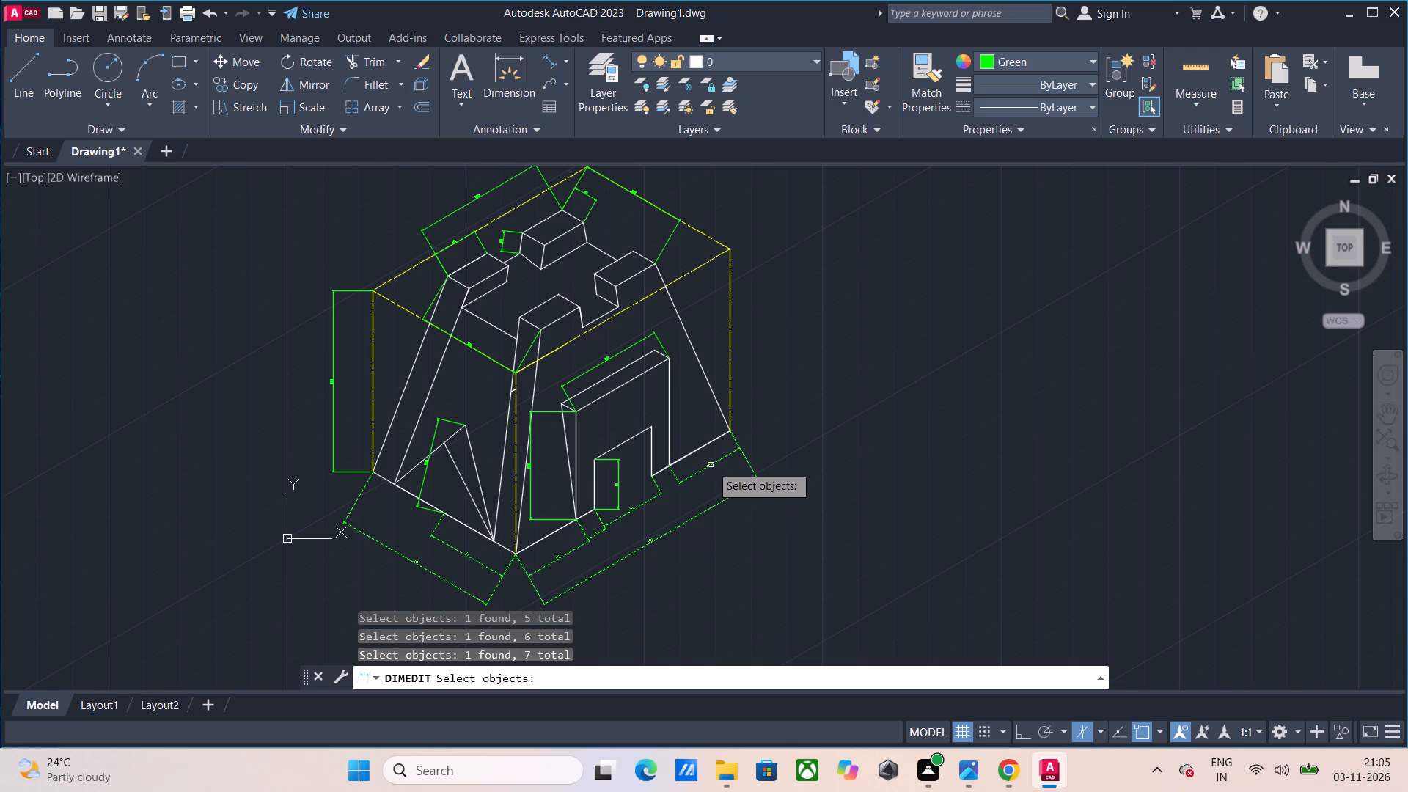
pyautogui.click(606, 360)
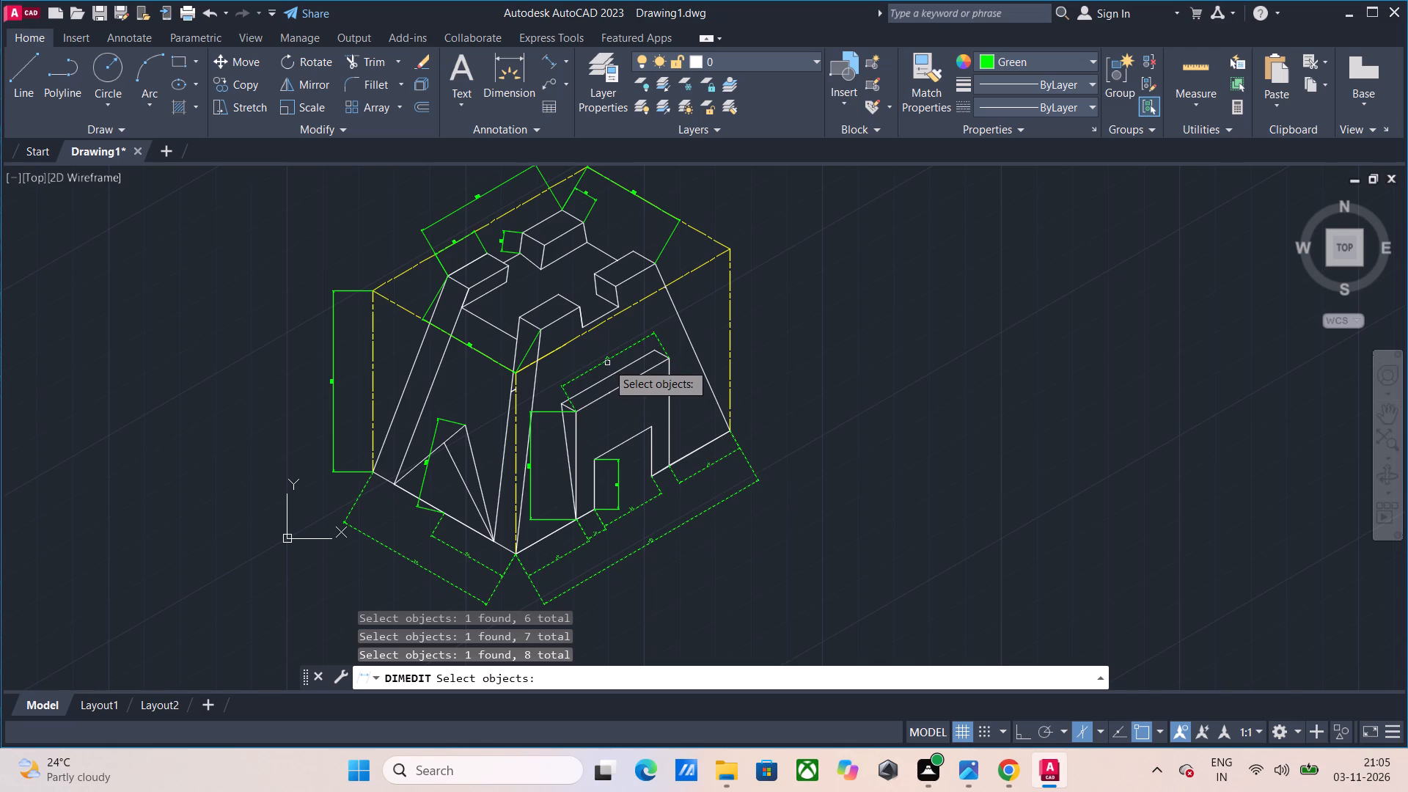
pyautogui.press('Return')
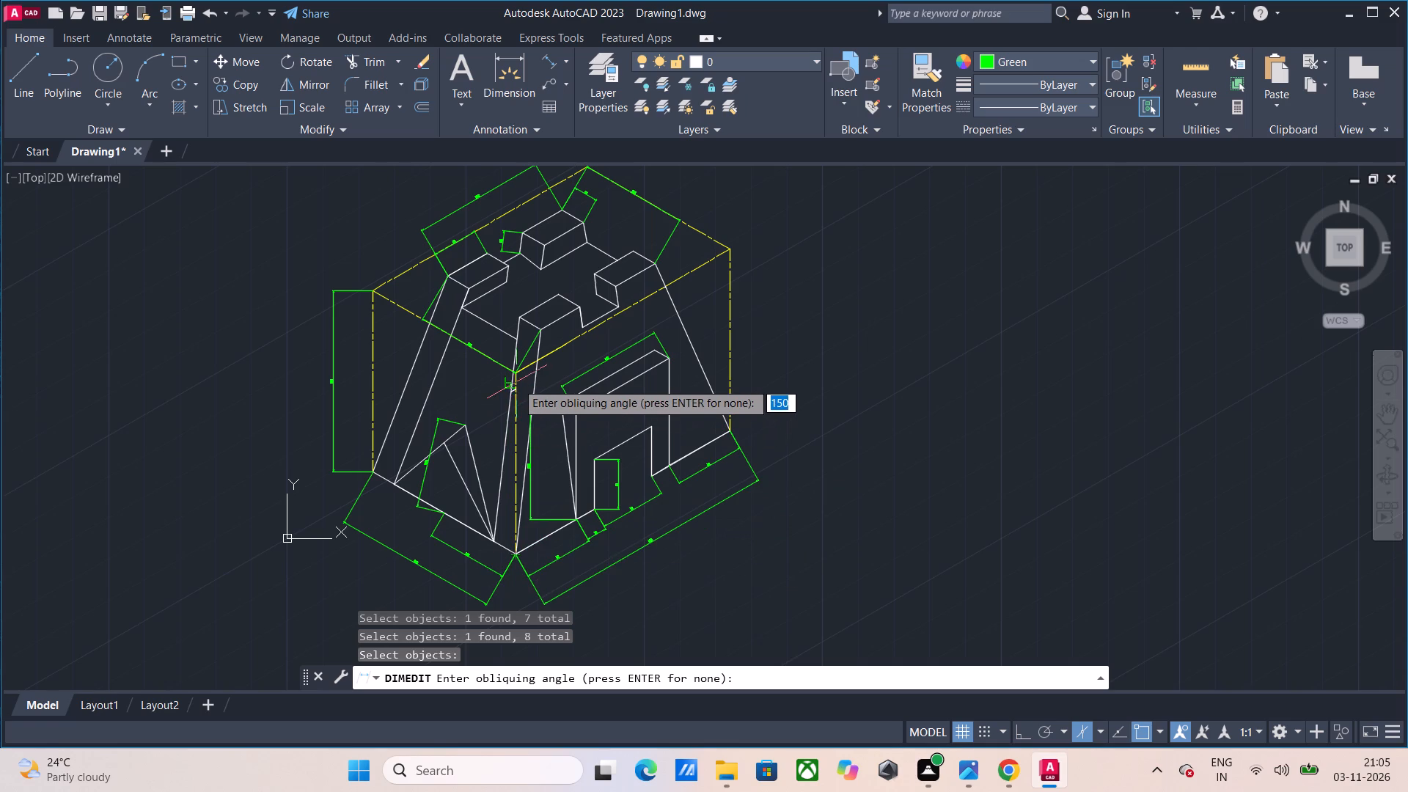
pyautogui.click(517, 554)
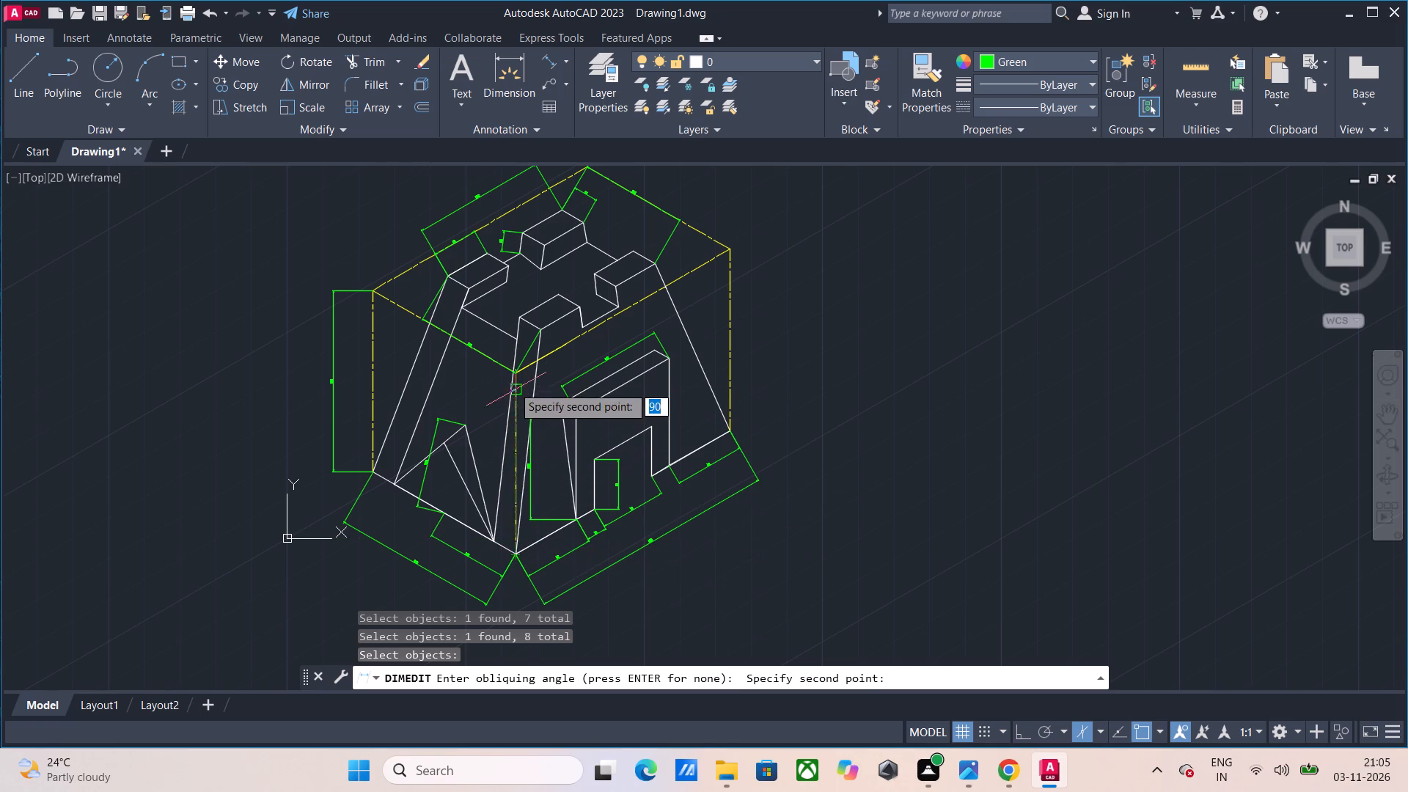
pyautogui.click(514, 369)
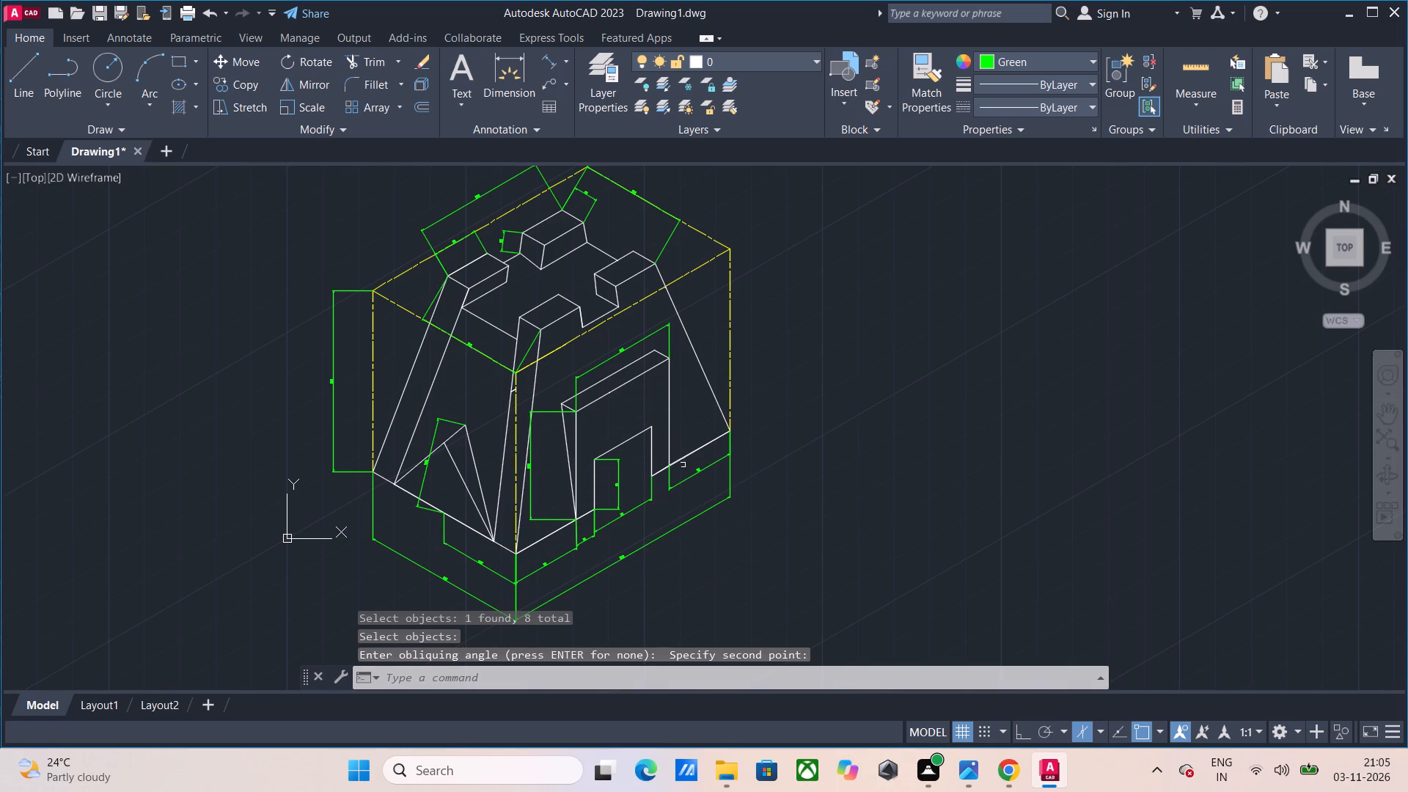
# Oblique the overall, doorway opening, frame and triangular buttress height dimensions and the left-to-front merlon dimension to 30°, following the box's front-right top edge.
pyautogui.press('Return')
pyautogui.moveTo(695, 601); pyautogui.dragTo(661, 502)
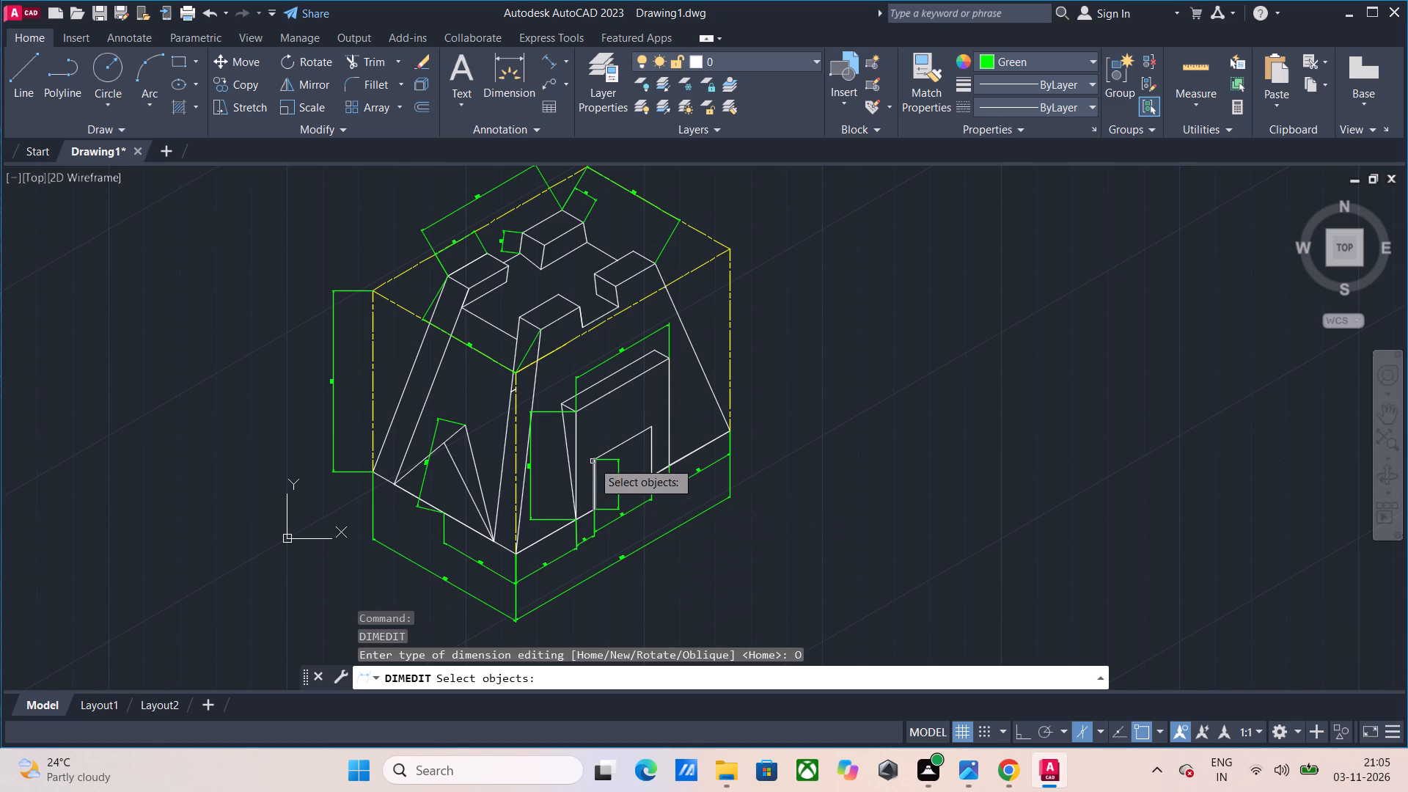
pyautogui.click(607, 460)
pyautogui.click(546, 412)
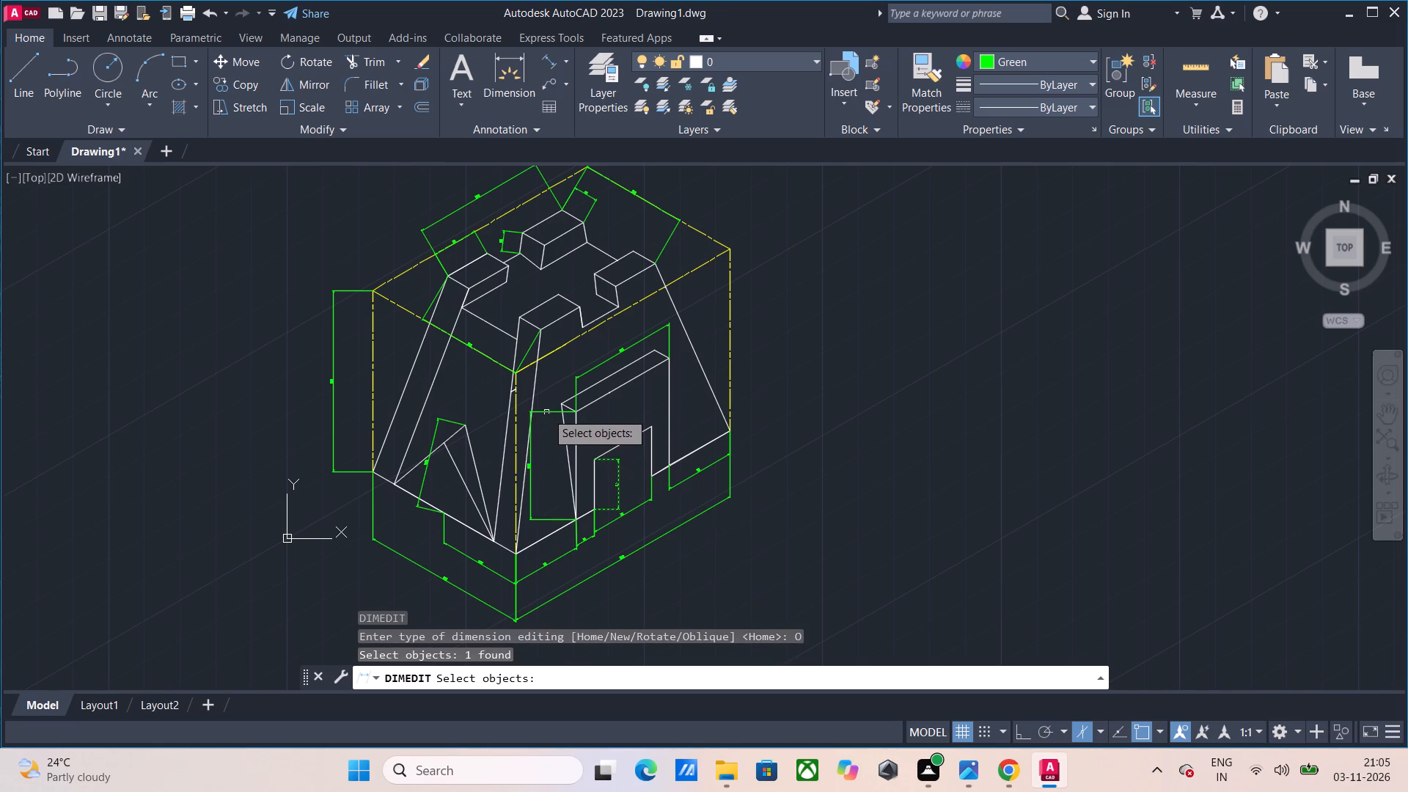
pyautogui.click(430, 453)
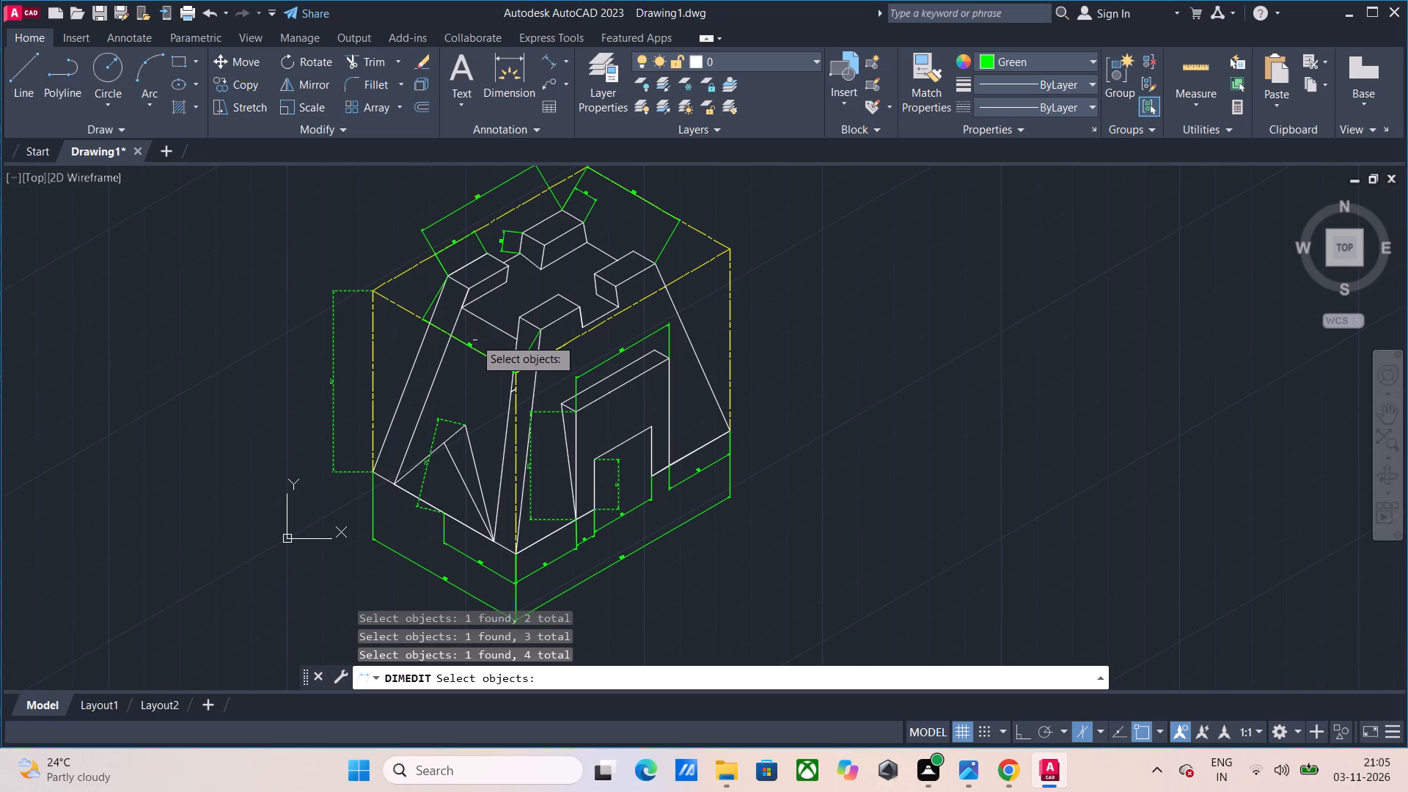
pyautogui.press('Return')
pyautogui.click(517, 377)
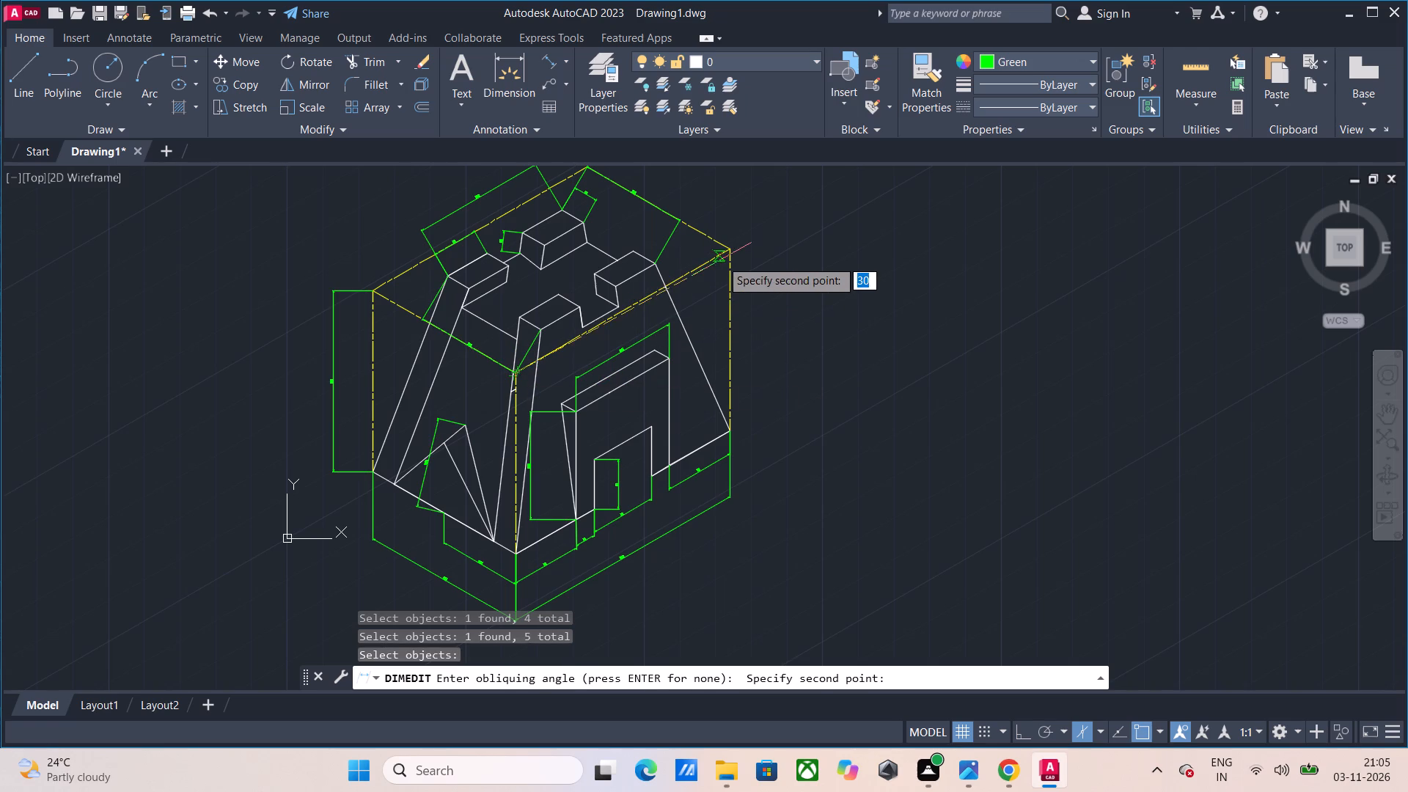
pyautogui.click(728, 251)
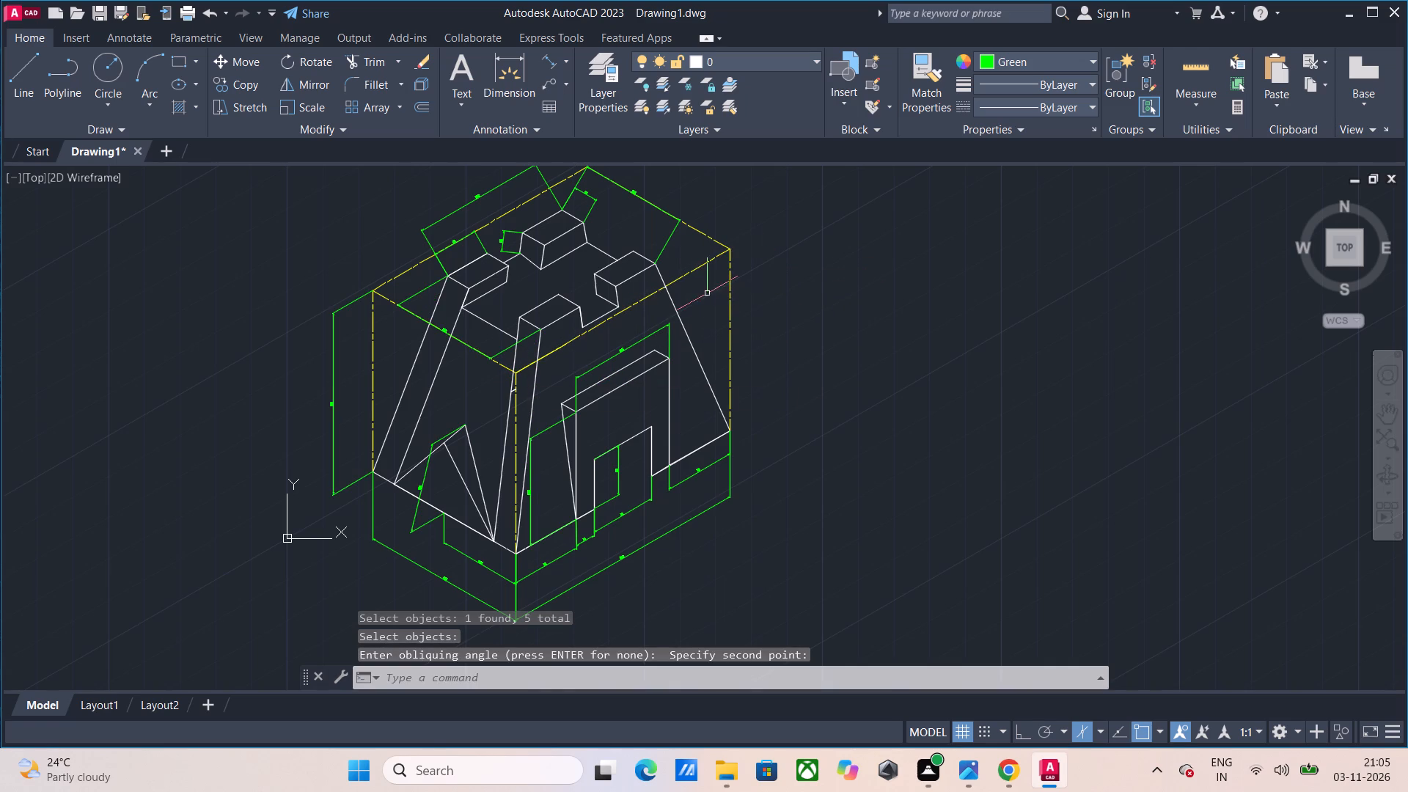
# Oblique the rear-to-right merlon dimension and the rear merlon's short top edge dimension parallel to the right merlon's long top edge.
pyautogui.press('Return')
pyautogui.moveTo(755, 492); pyautogui.dragTo(718, 393)
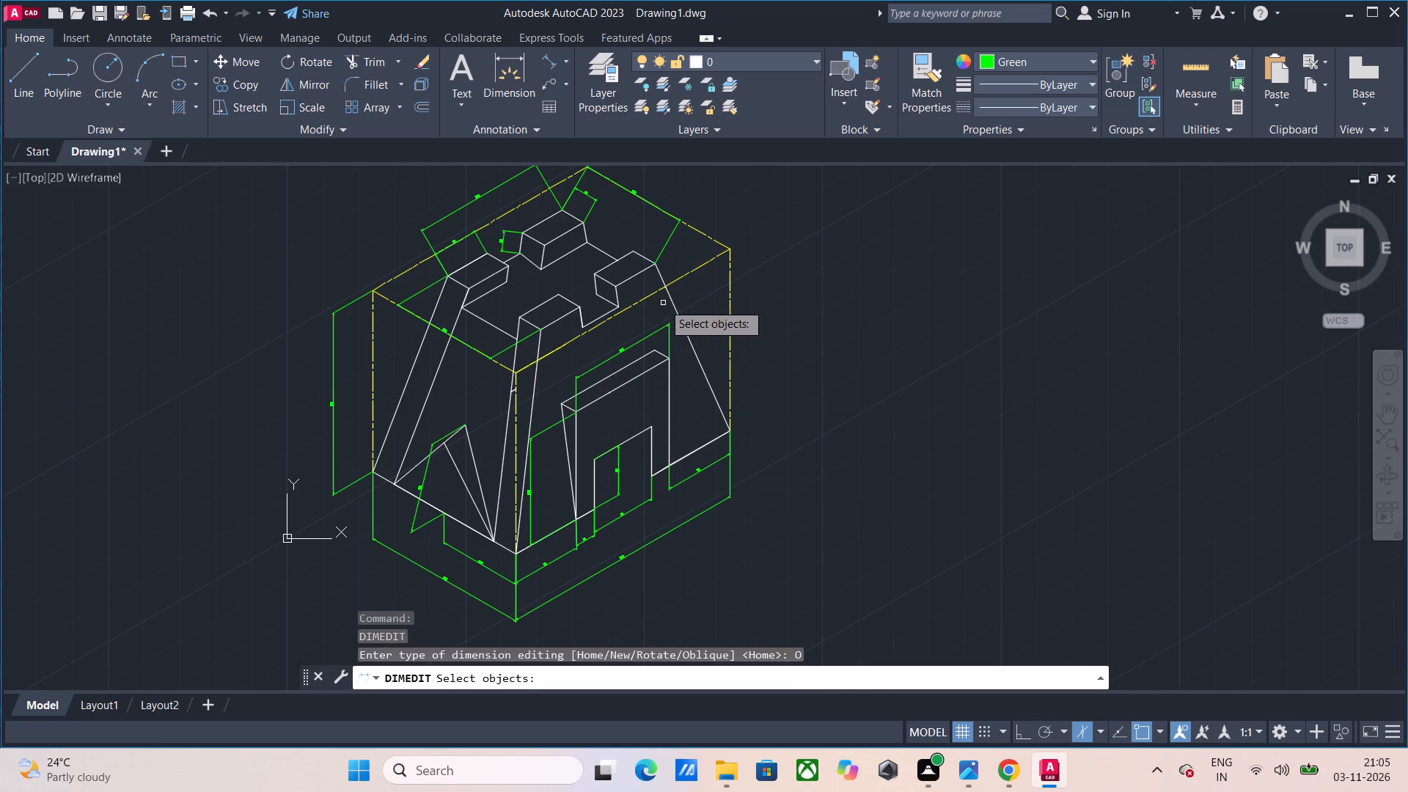
pyautogui.click(667, 243)
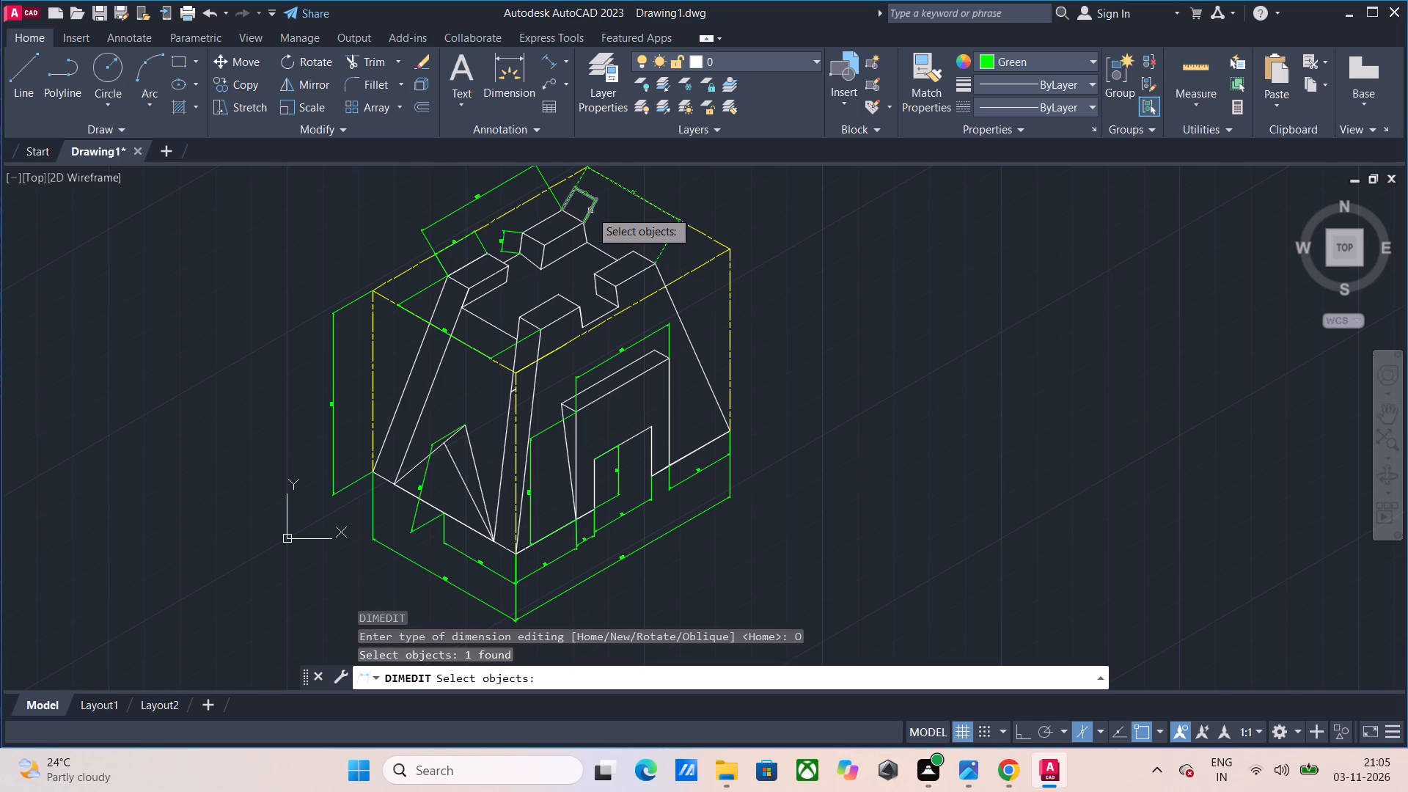
pyautogui.click(590, 210)
pyautogui.press('Return')
pyautogui.click(616, 284)
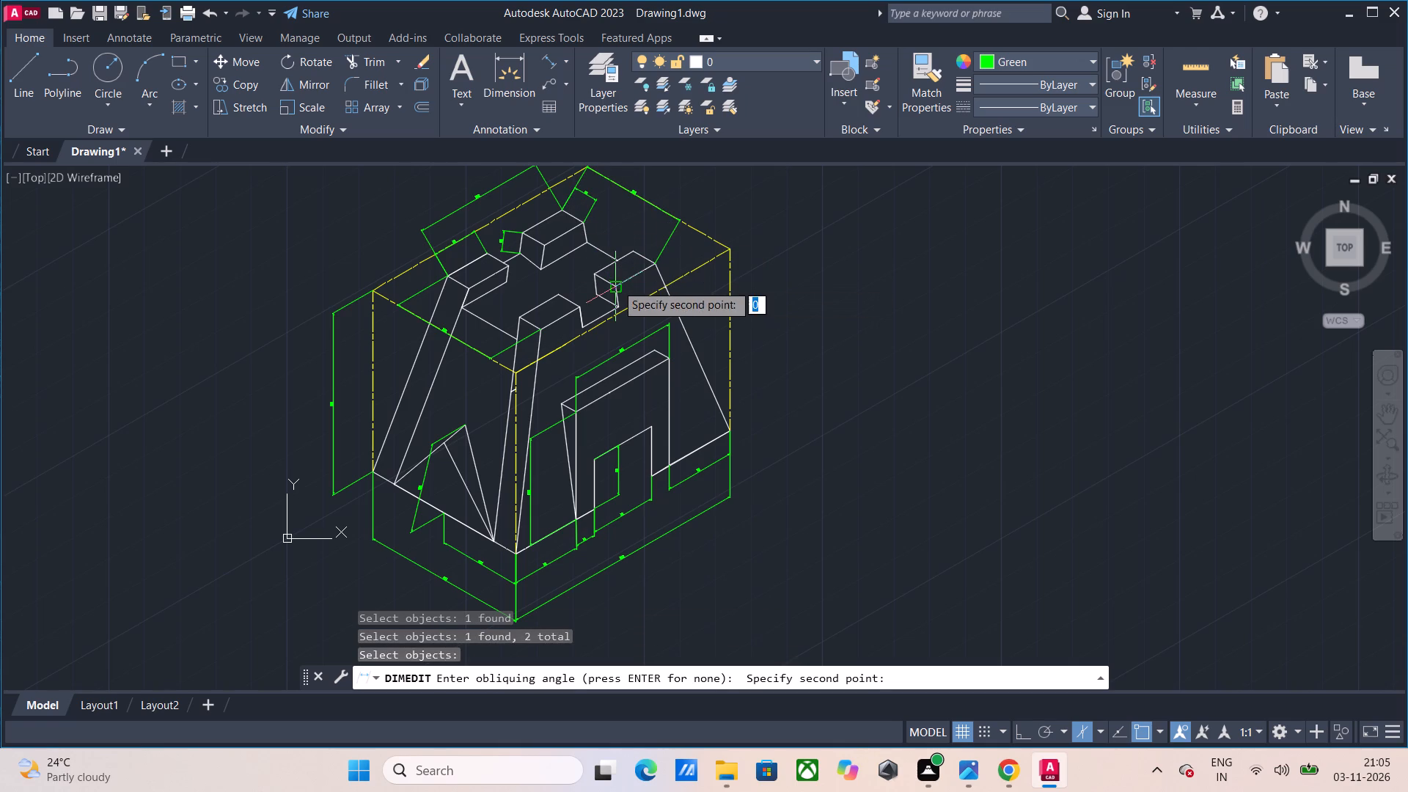
pyautogui.click(651, 265)
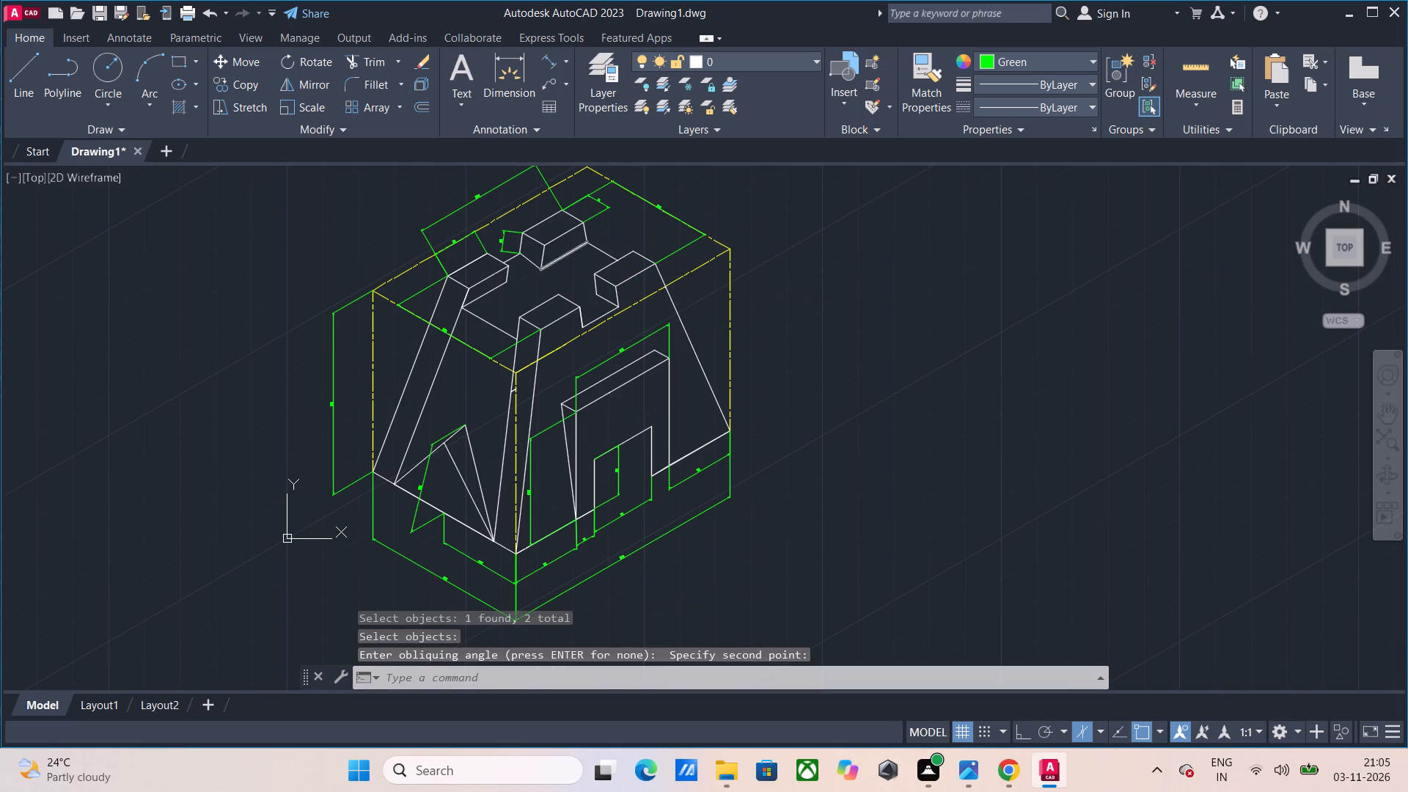
# Oblique the left-to-rear merlon, left merlon length and rear merlon height dimensions parallel to the left merlon's short top edge.
pyautogui.press('Return')
pyautogui.moveTo(524, 366); pyautogui.dragTo(496, 271)
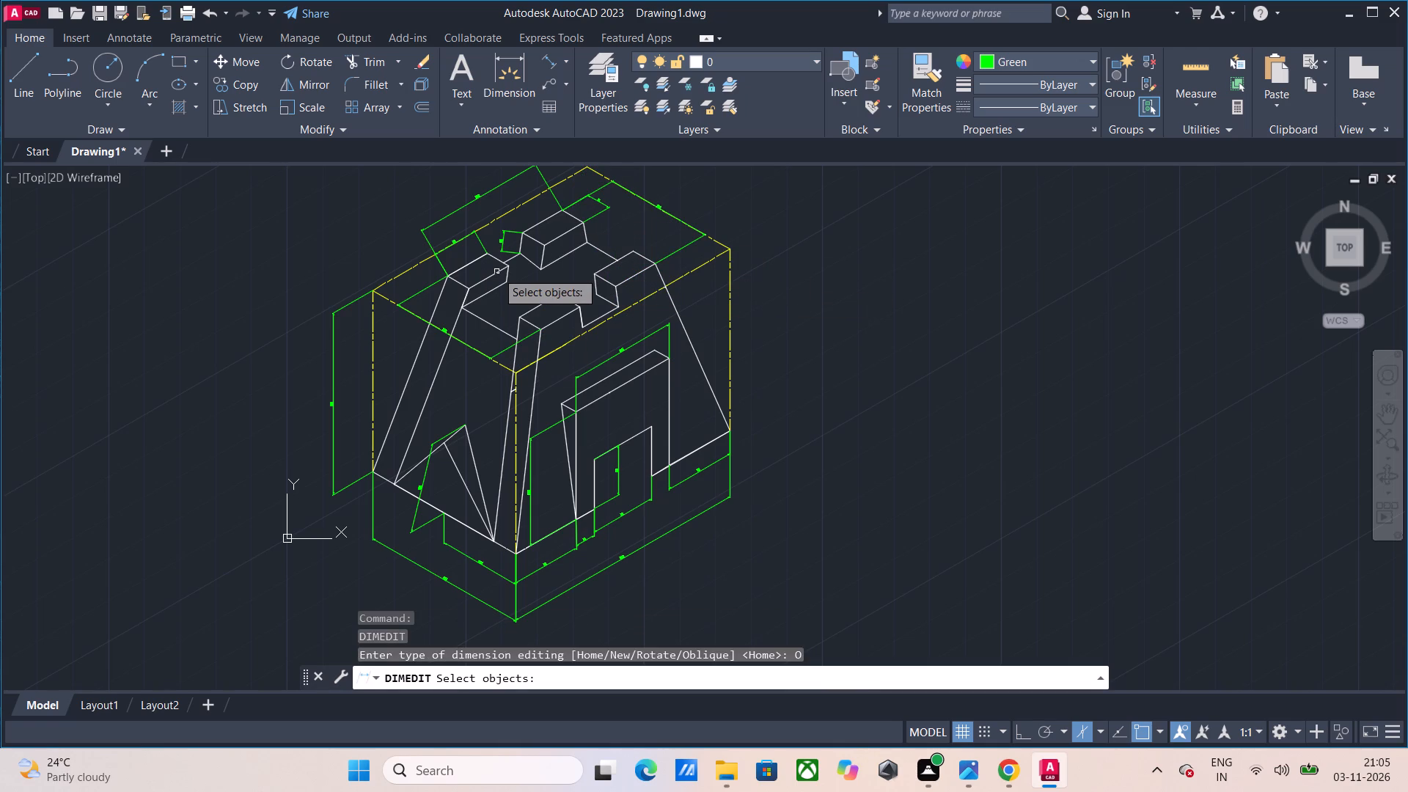
pyautogui.click(462, 202)
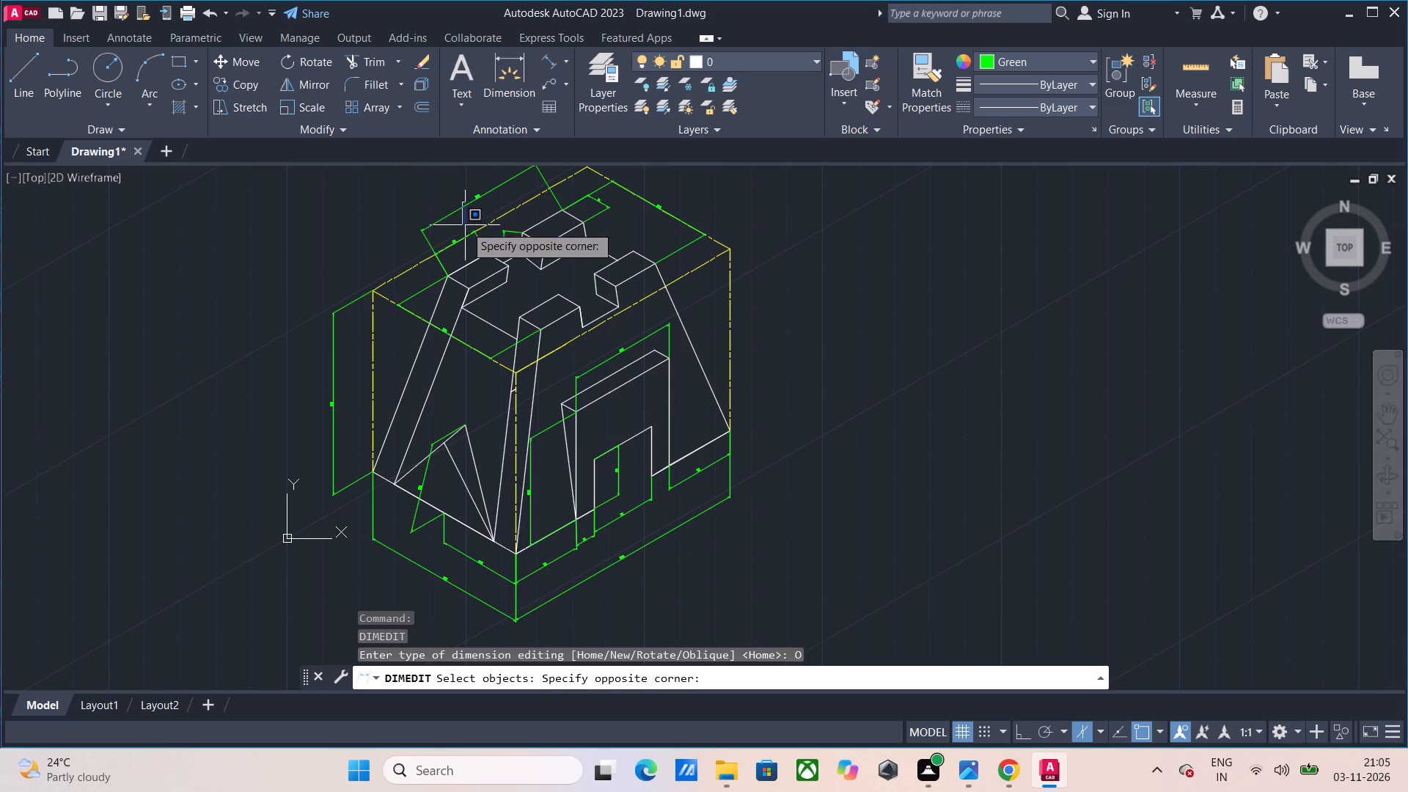
pyautogui.click(450, 216)
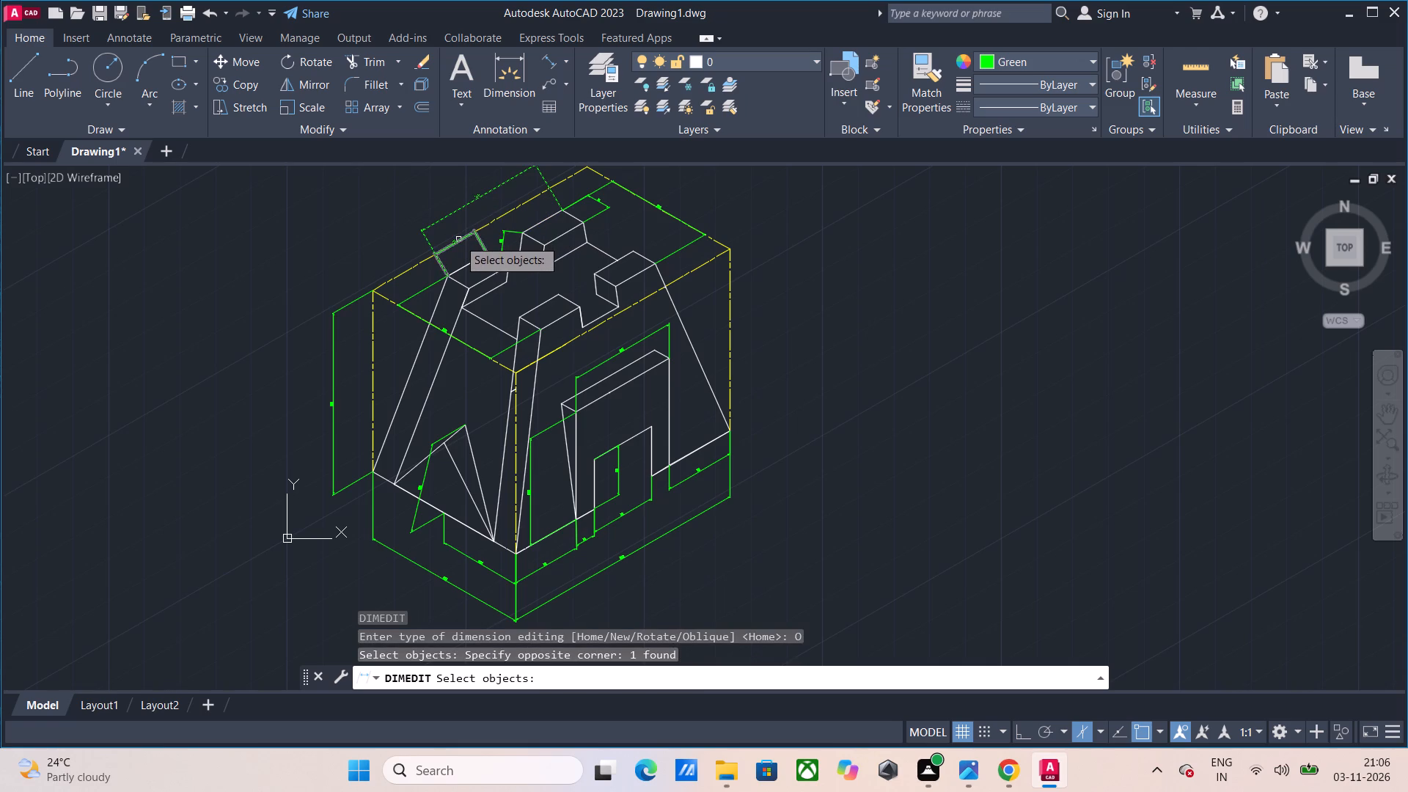
pyautogui.click(458, 239)
pyautogui.click(513, 232)
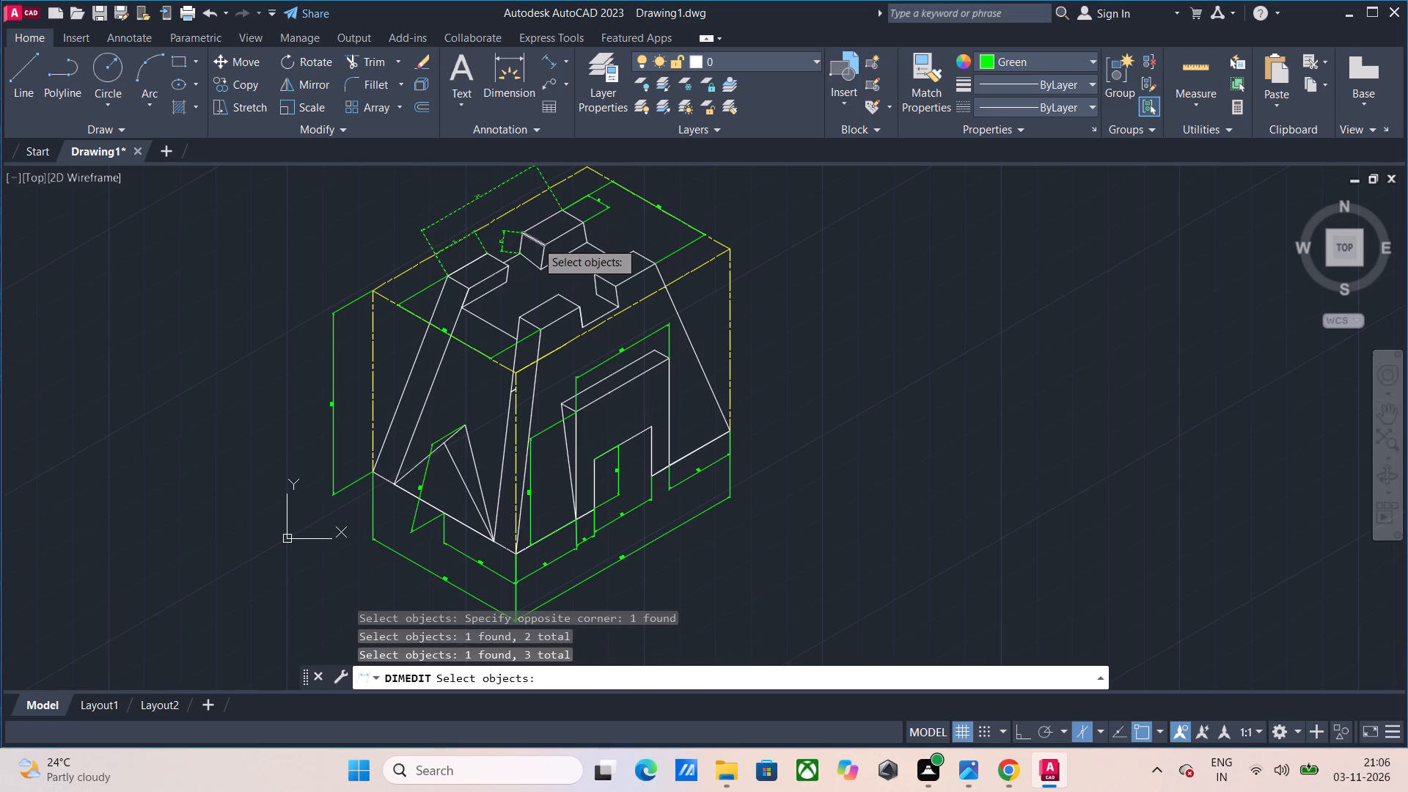
pyautogui.press('Return')
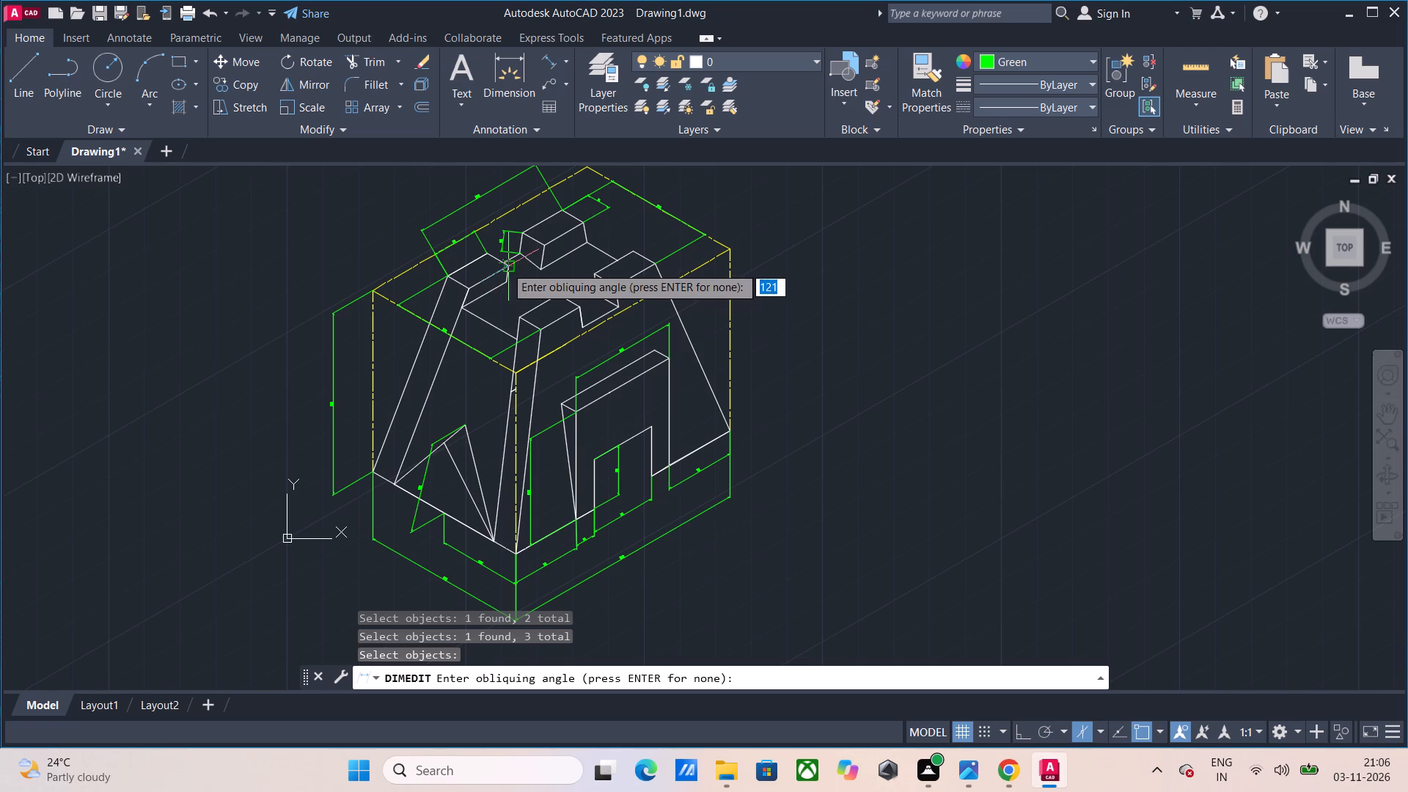
pyautogui.click(505, 266)
pyautogui.click(488, 257)
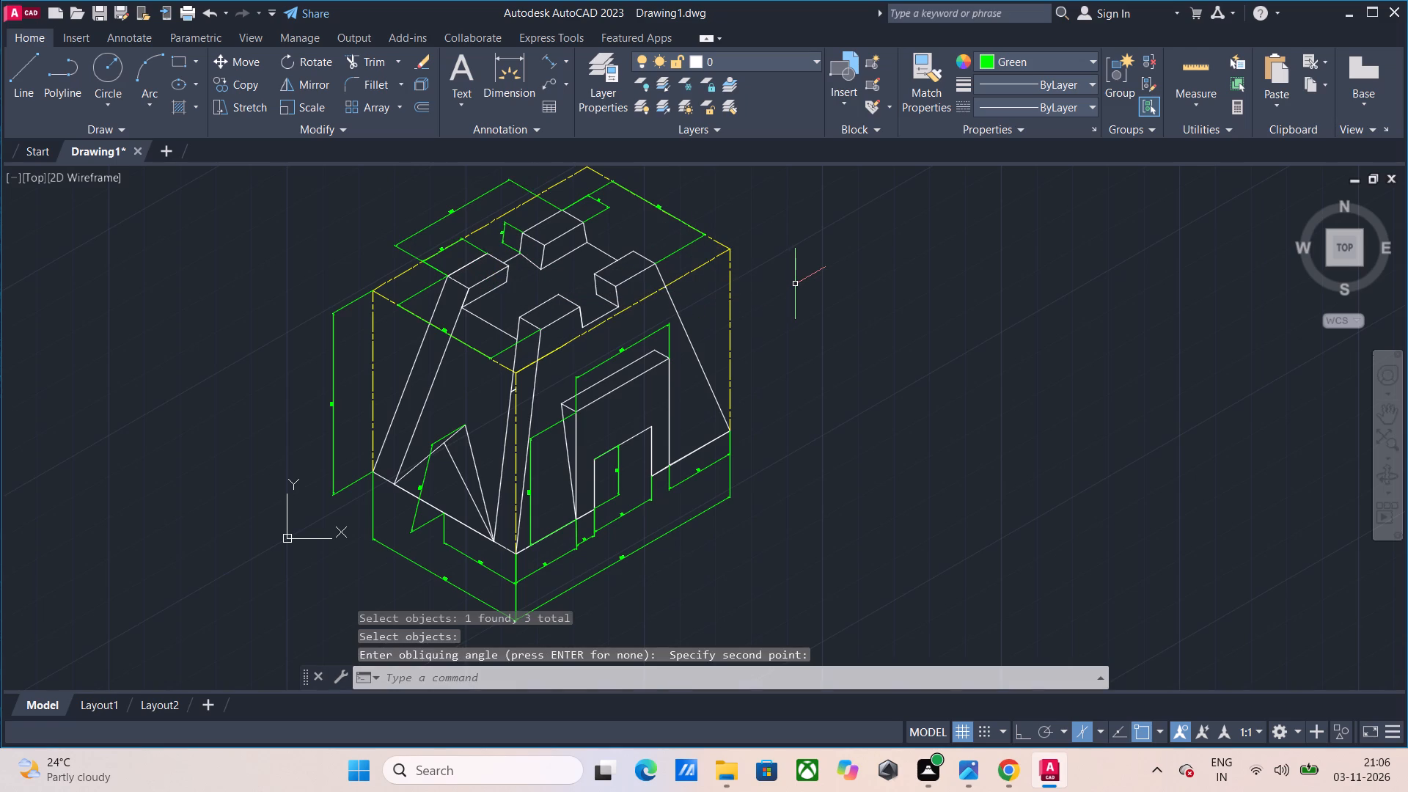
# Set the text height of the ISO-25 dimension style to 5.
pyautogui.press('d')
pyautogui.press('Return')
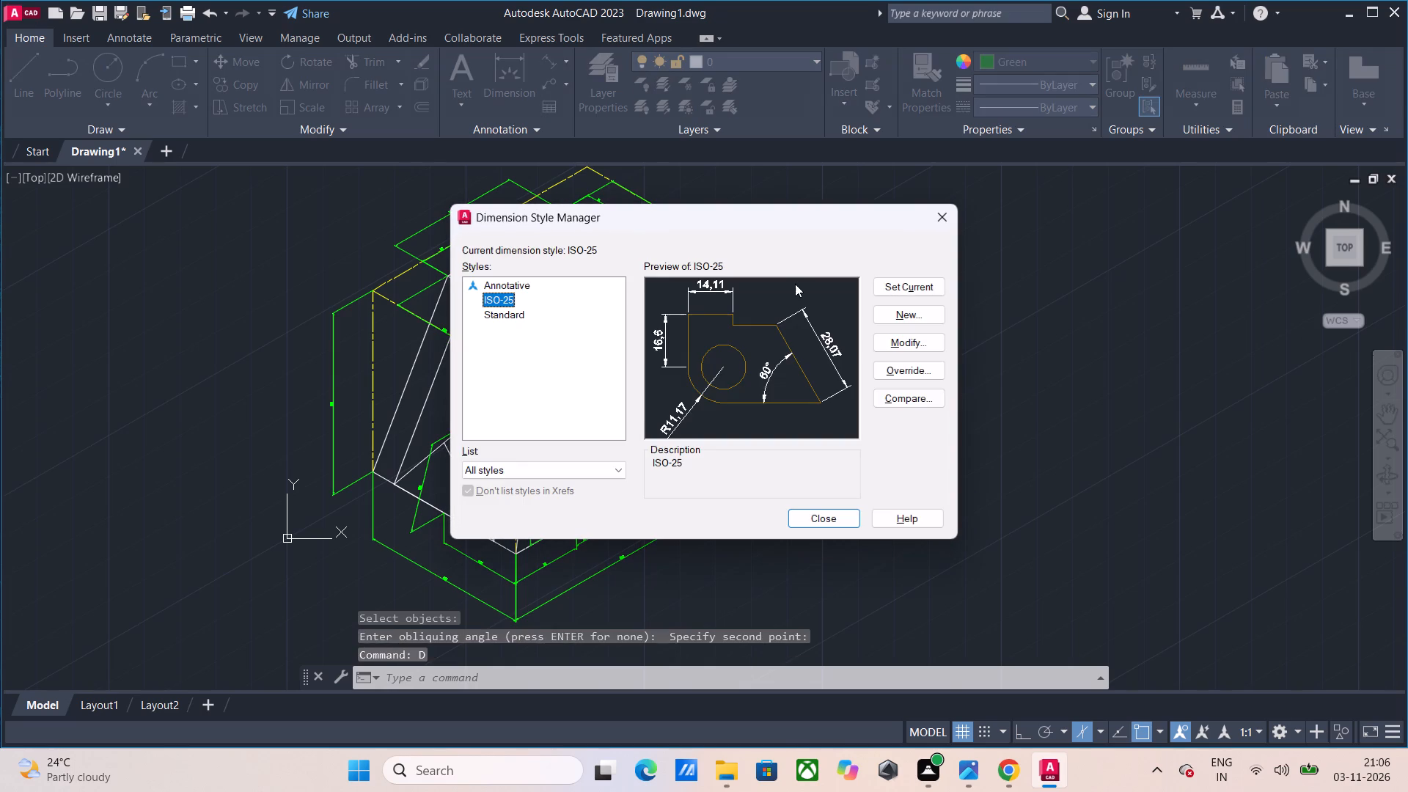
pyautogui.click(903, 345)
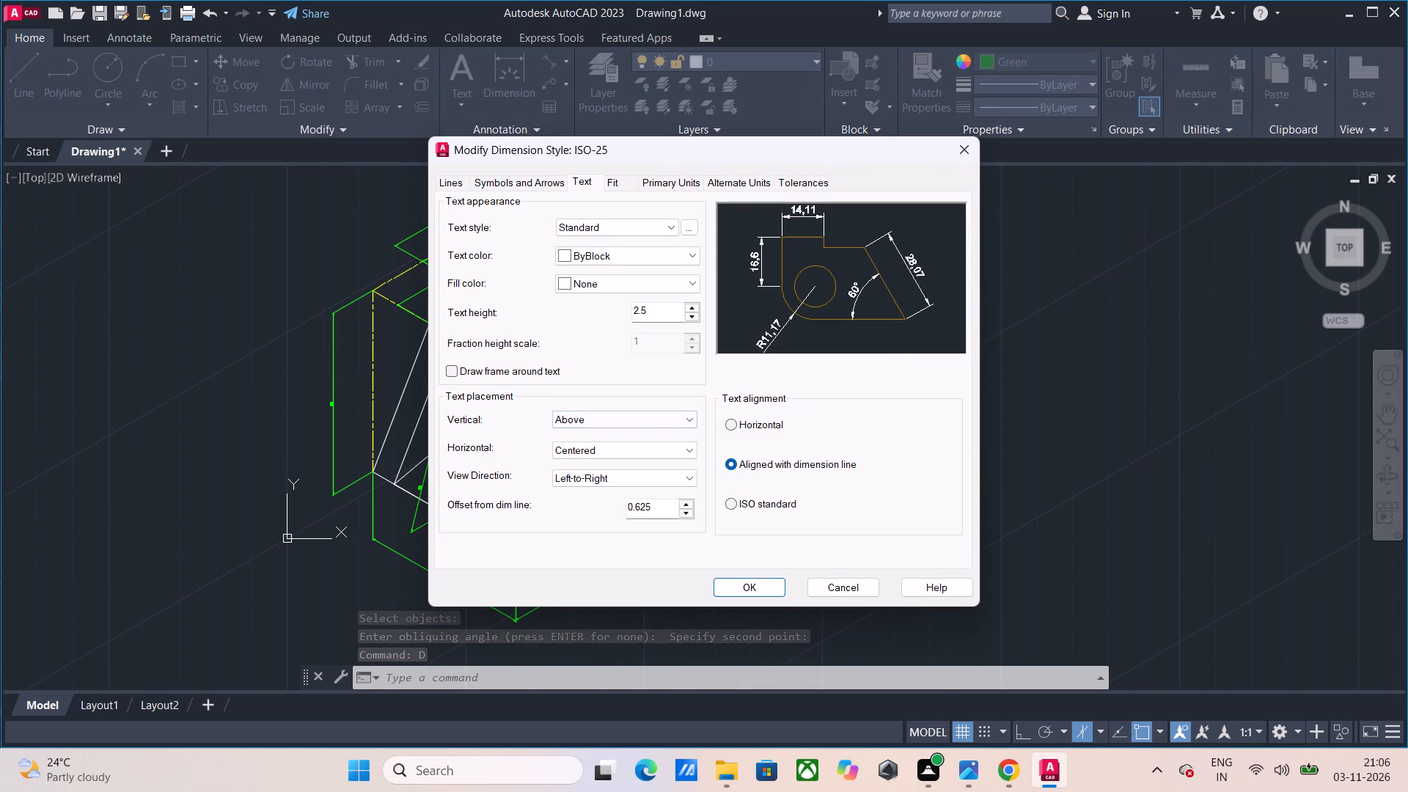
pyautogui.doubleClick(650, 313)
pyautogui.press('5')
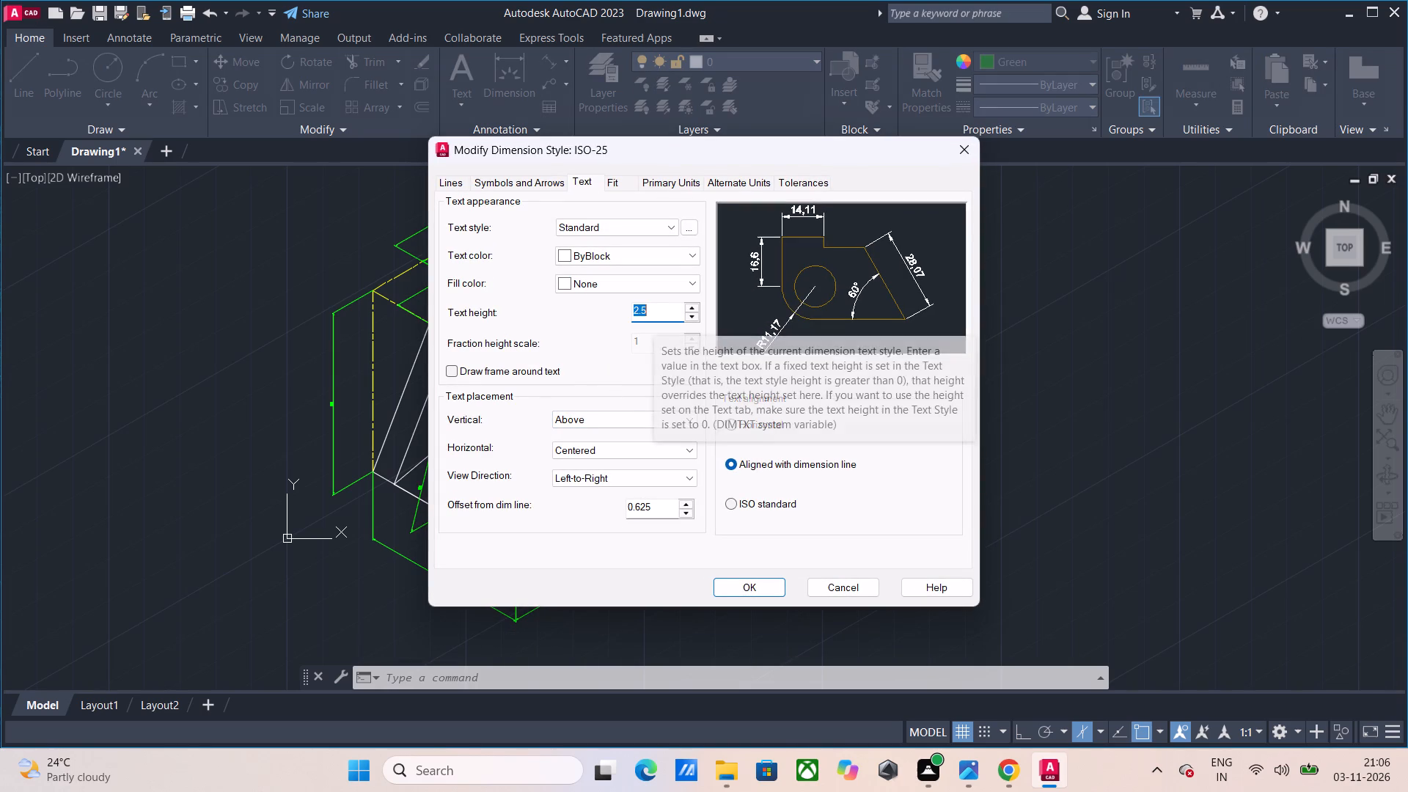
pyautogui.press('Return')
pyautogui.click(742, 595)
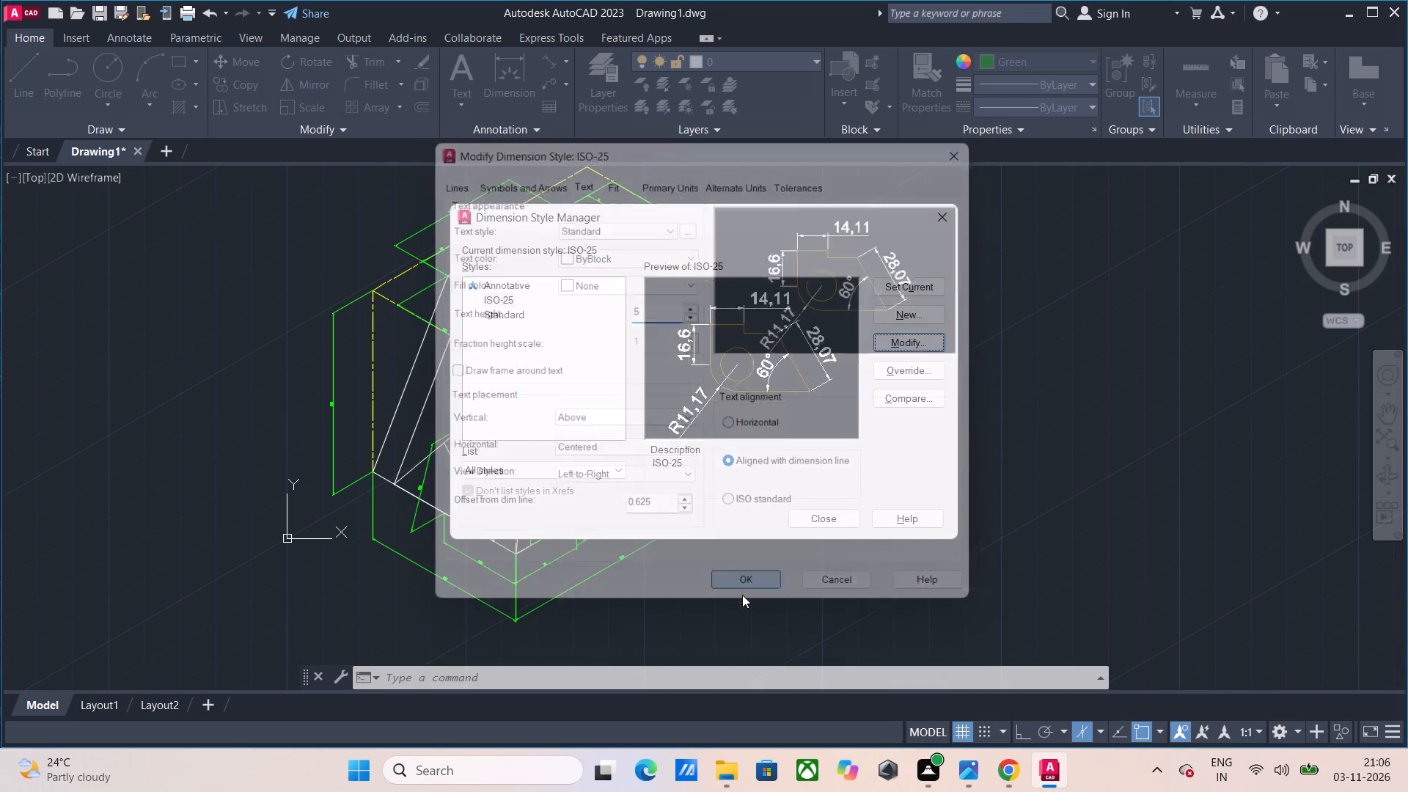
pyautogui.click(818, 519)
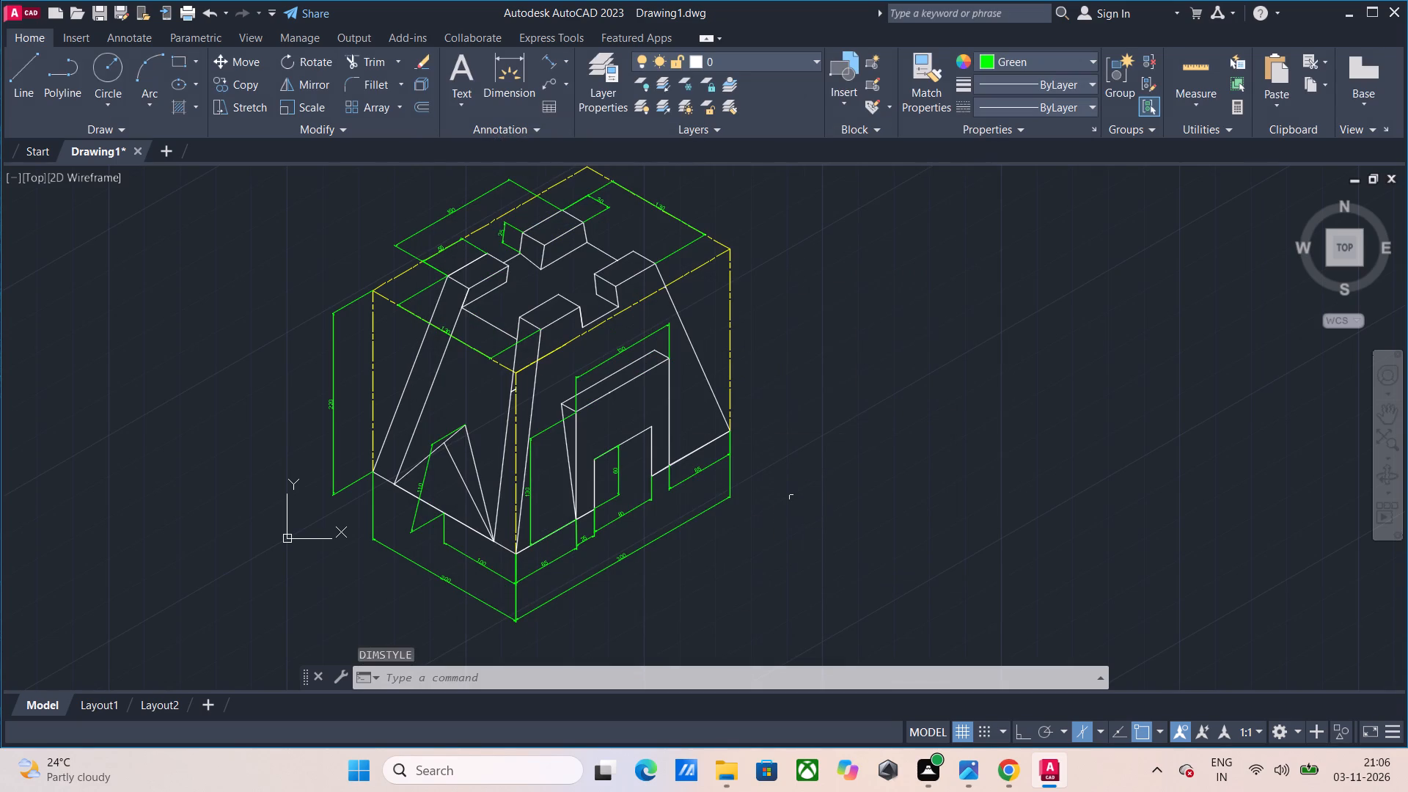
# Set the text height of the ISO-25 dimension style to 8.
pyautogui.press('d')
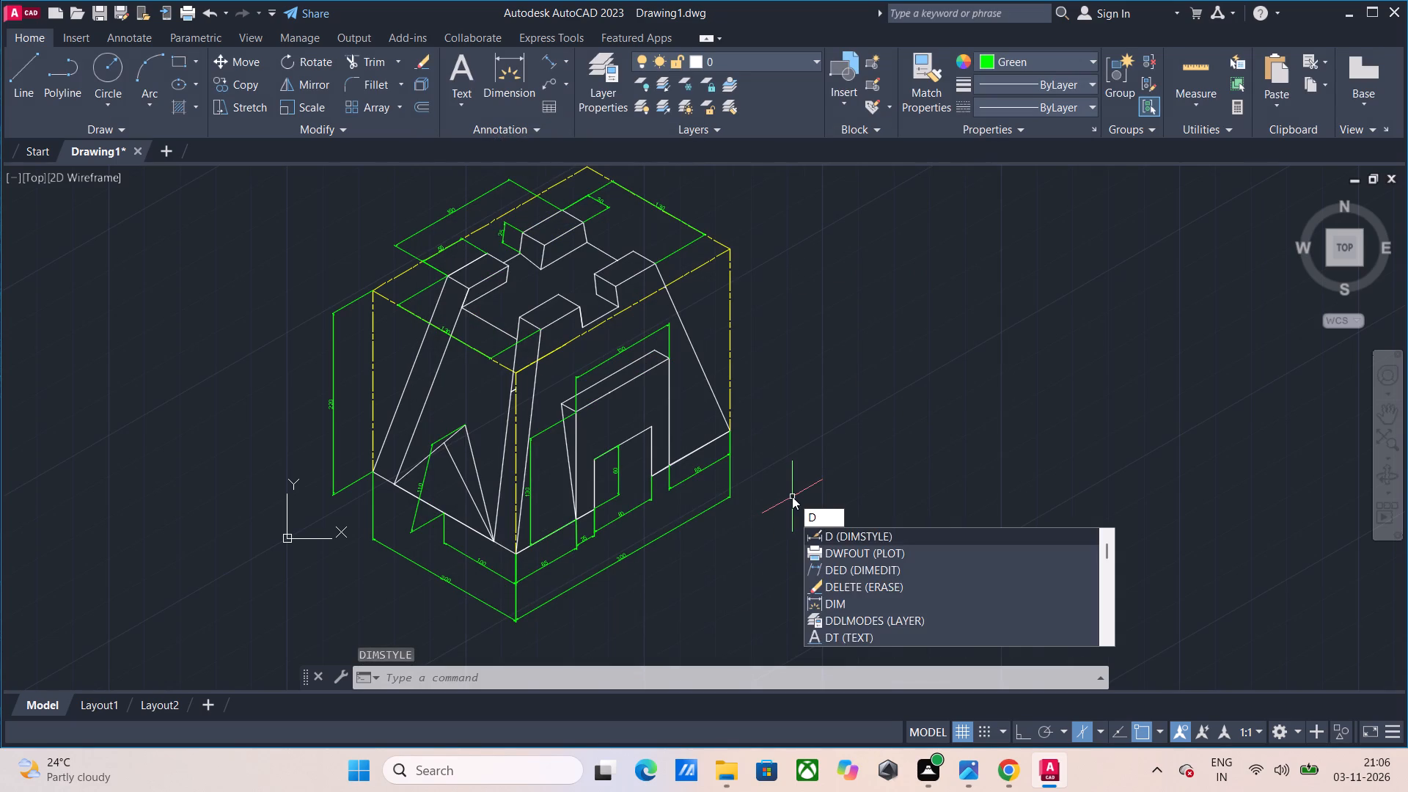
pyautogui.press('Return')
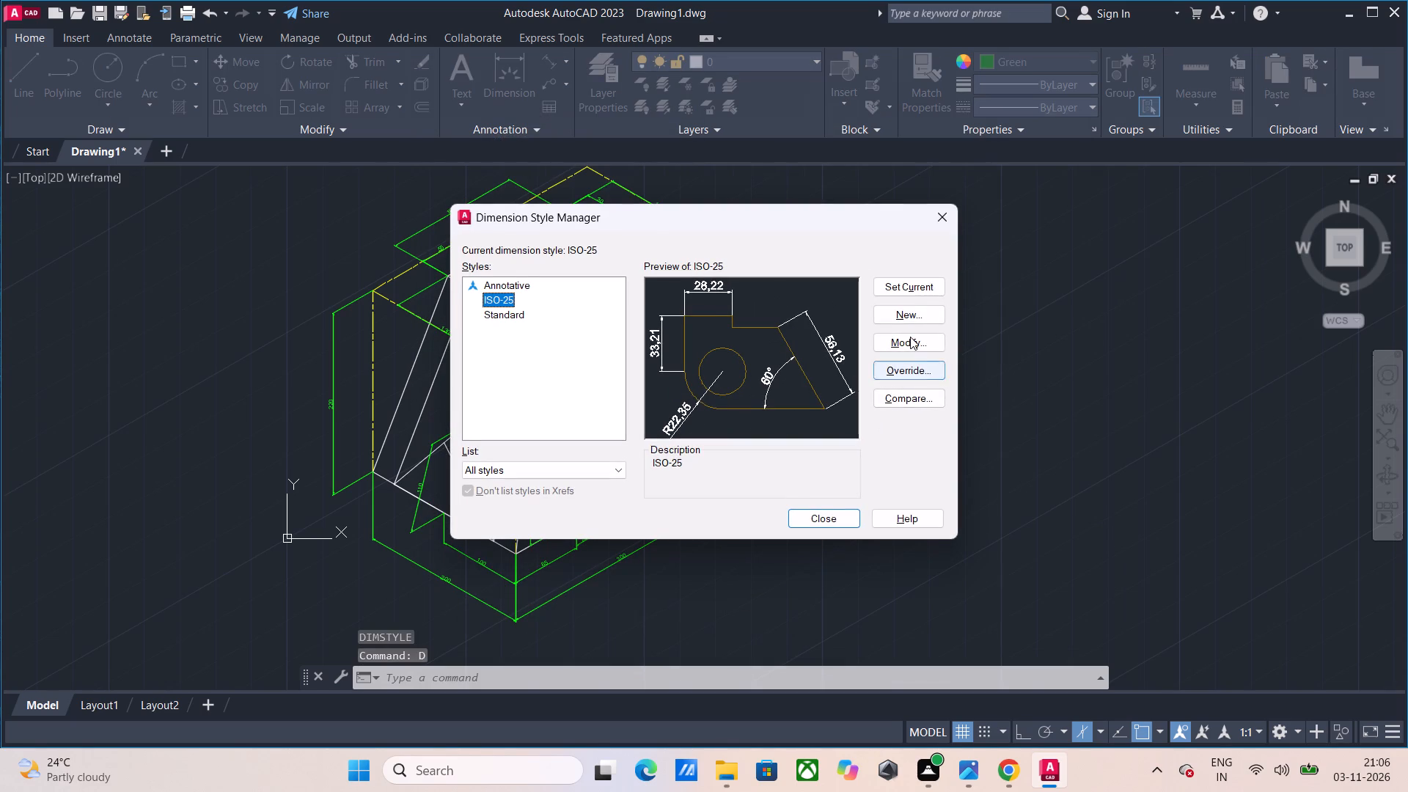
pyautogui.click(910, 337)
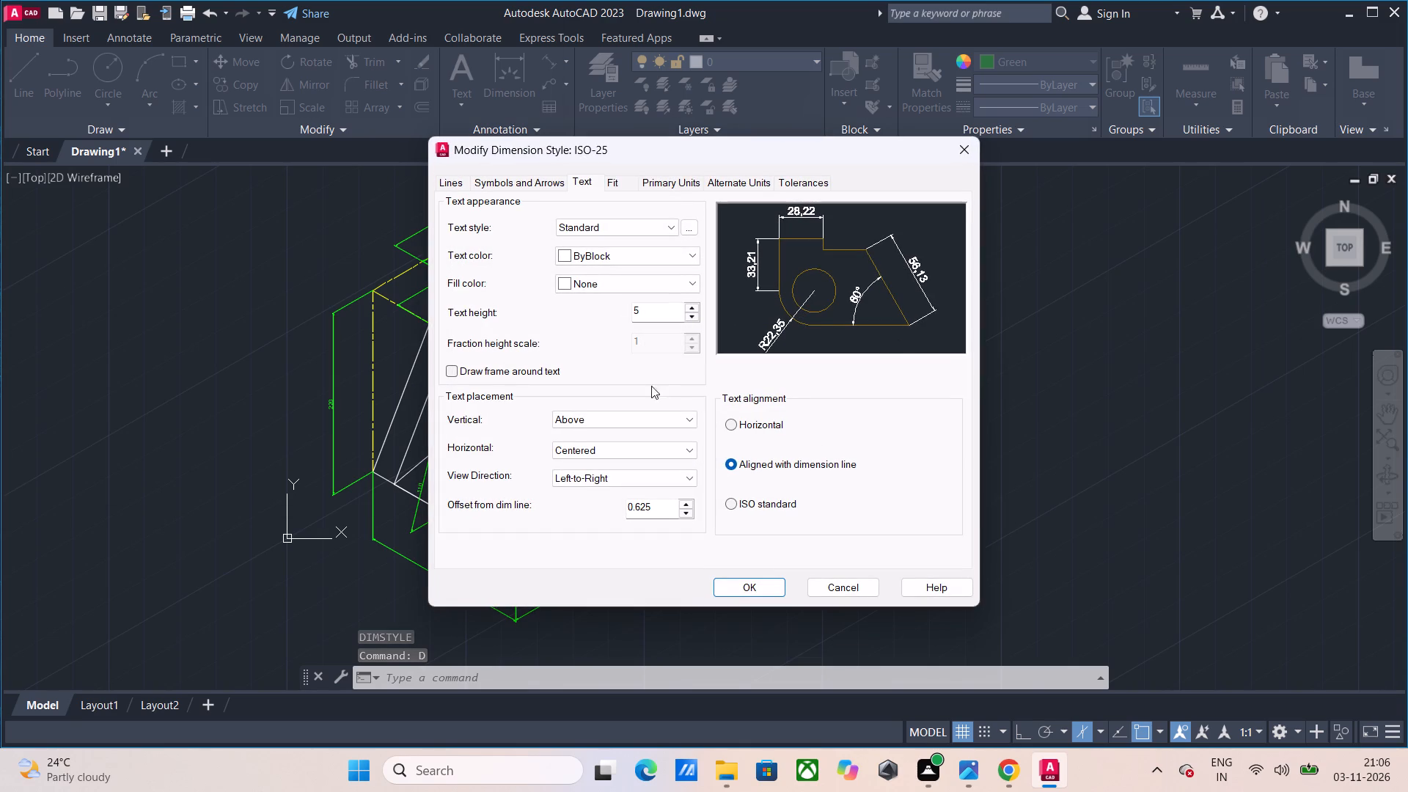
pyautogui.doubleClick(639, 312)
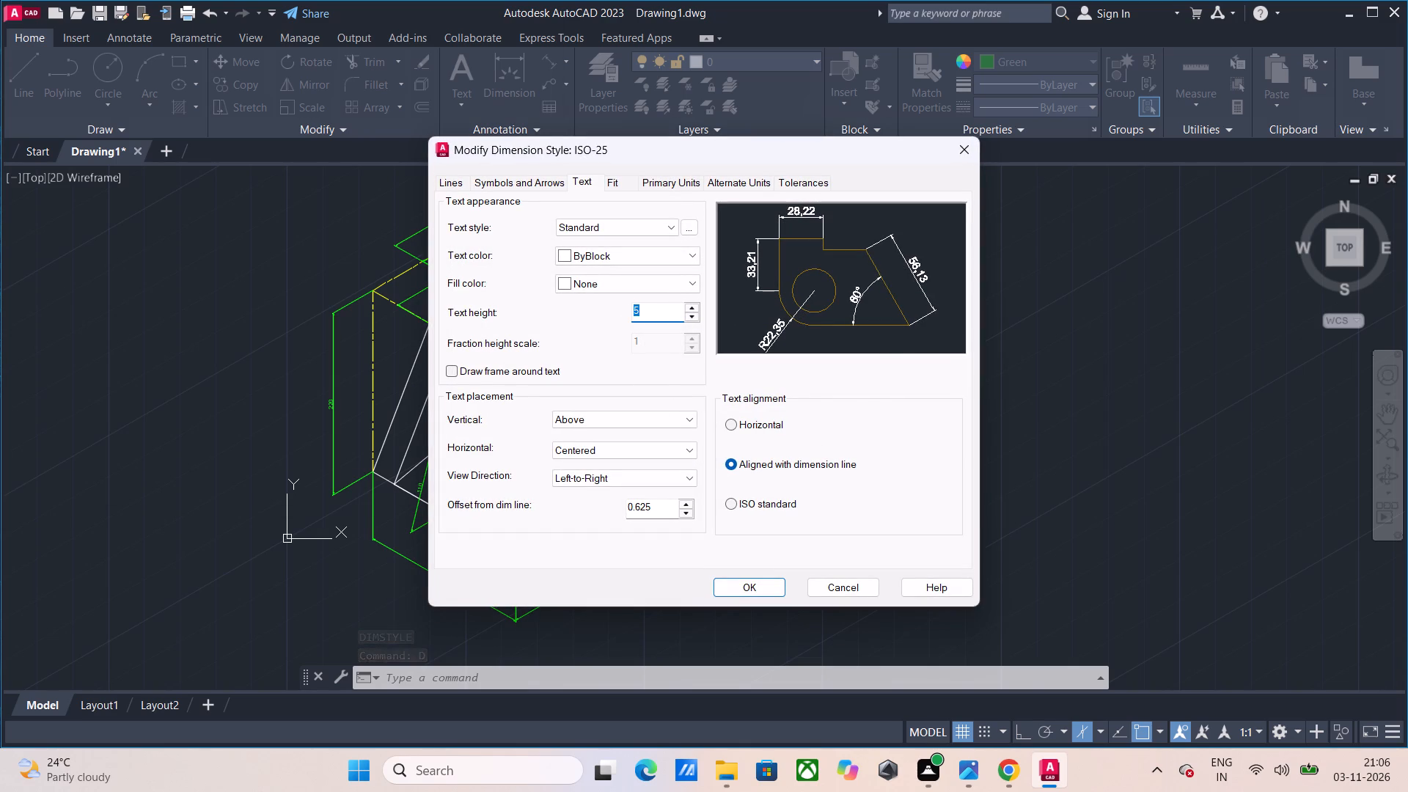
pyautogui.press('8')
pyautogui.press('Return')
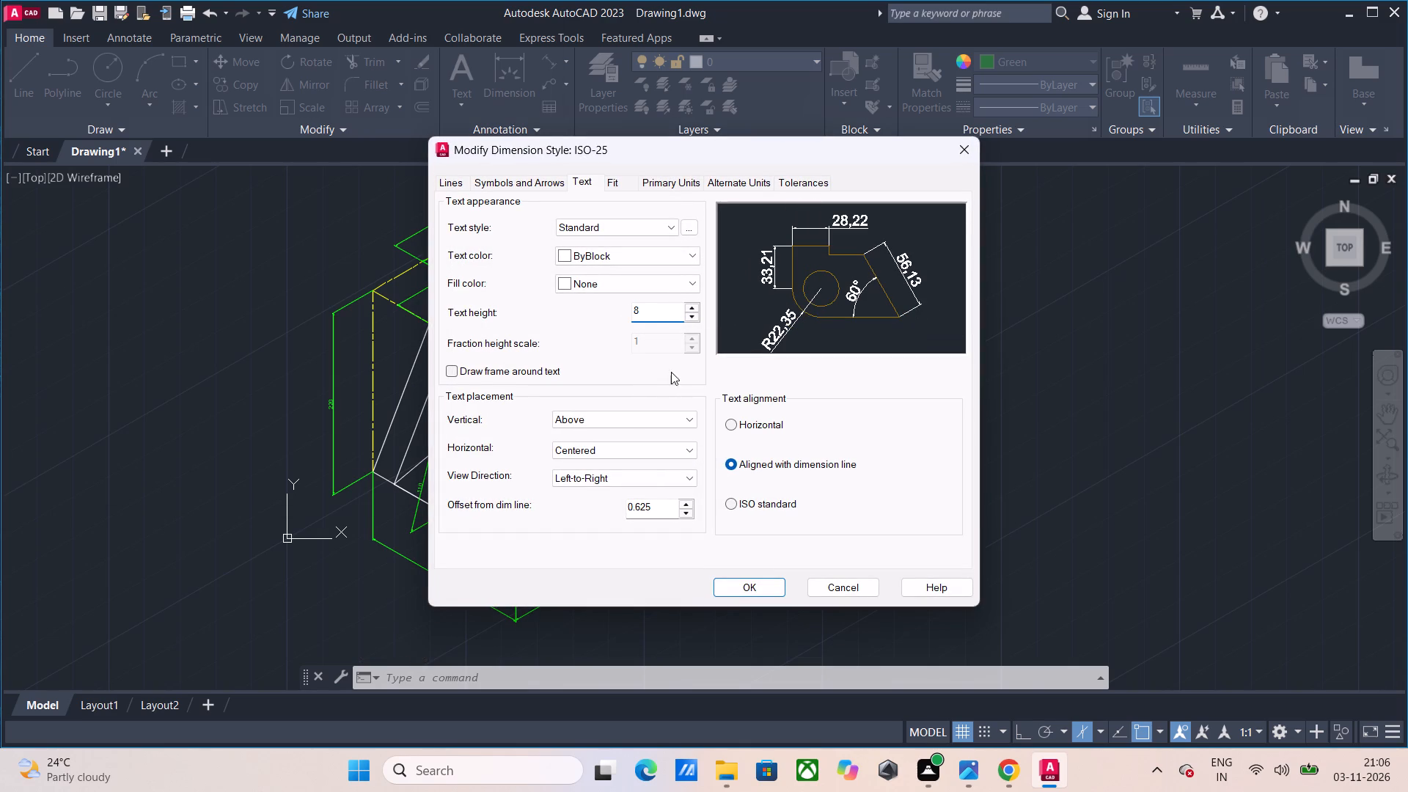
pyautogui.click(737, 588)
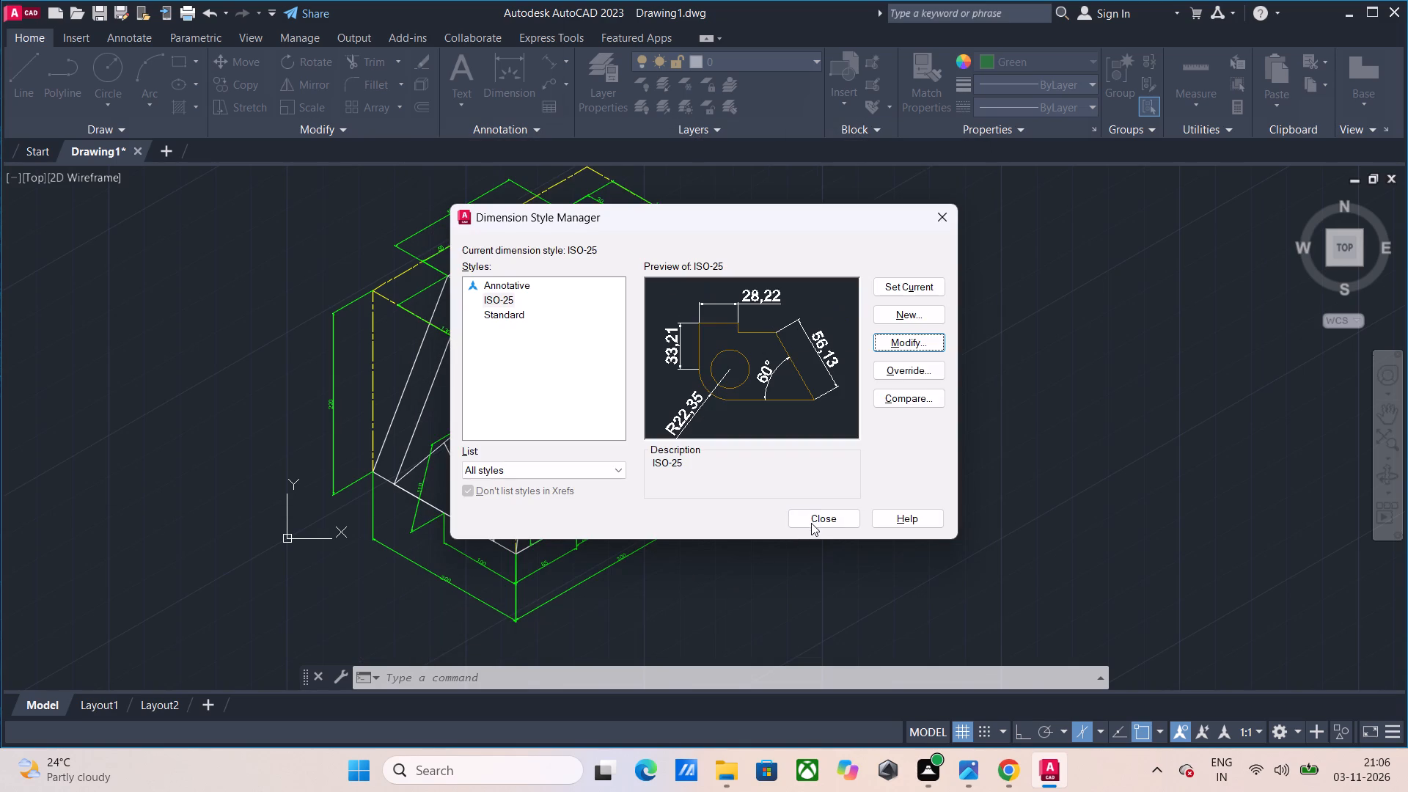
pyautogui.click(813, 521)
# Save the drawing in Documents under the copied name Heavy-Duty Mounting Support Bracket.
pyautogui.scroll(-1, 619, 455)
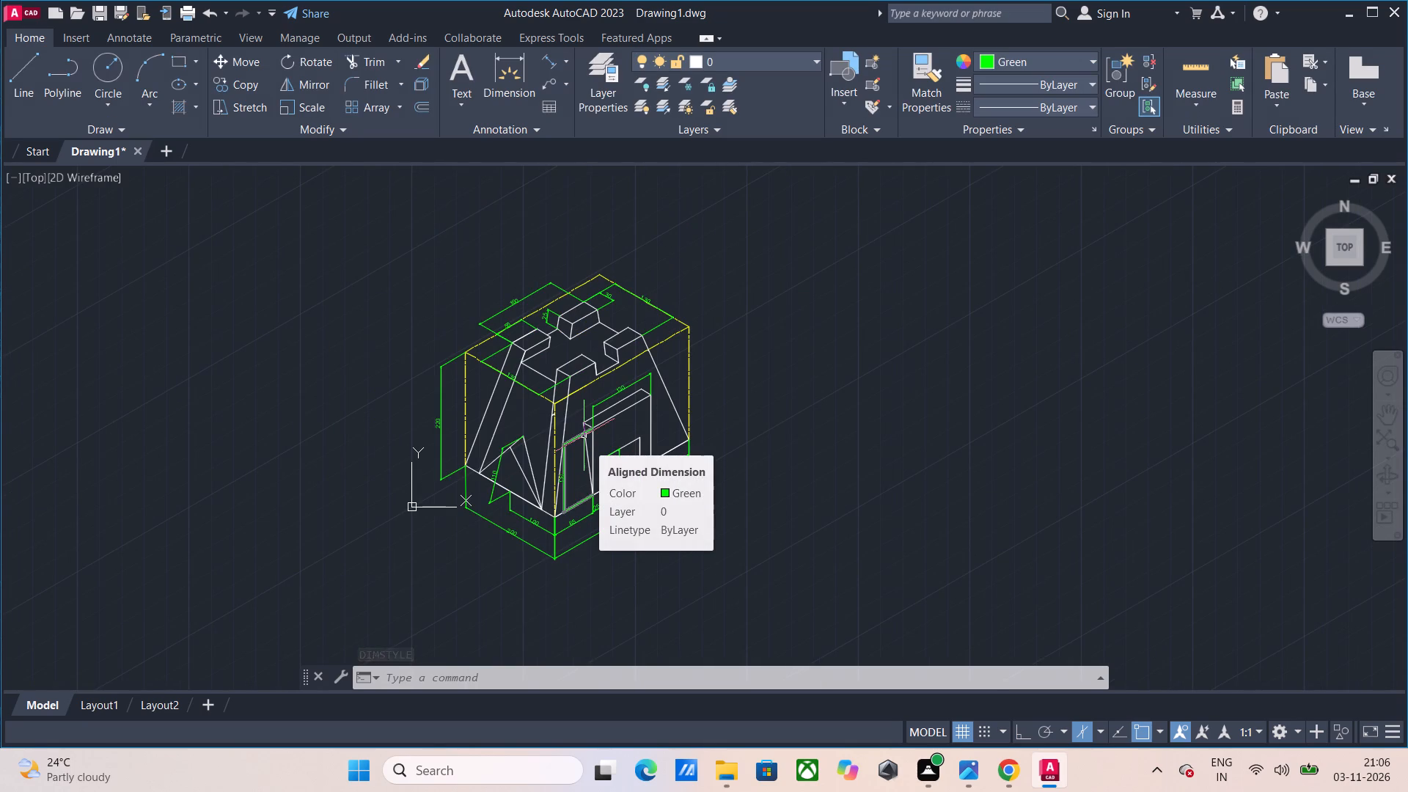
pyautogui.hotkey('ctrl', 's')
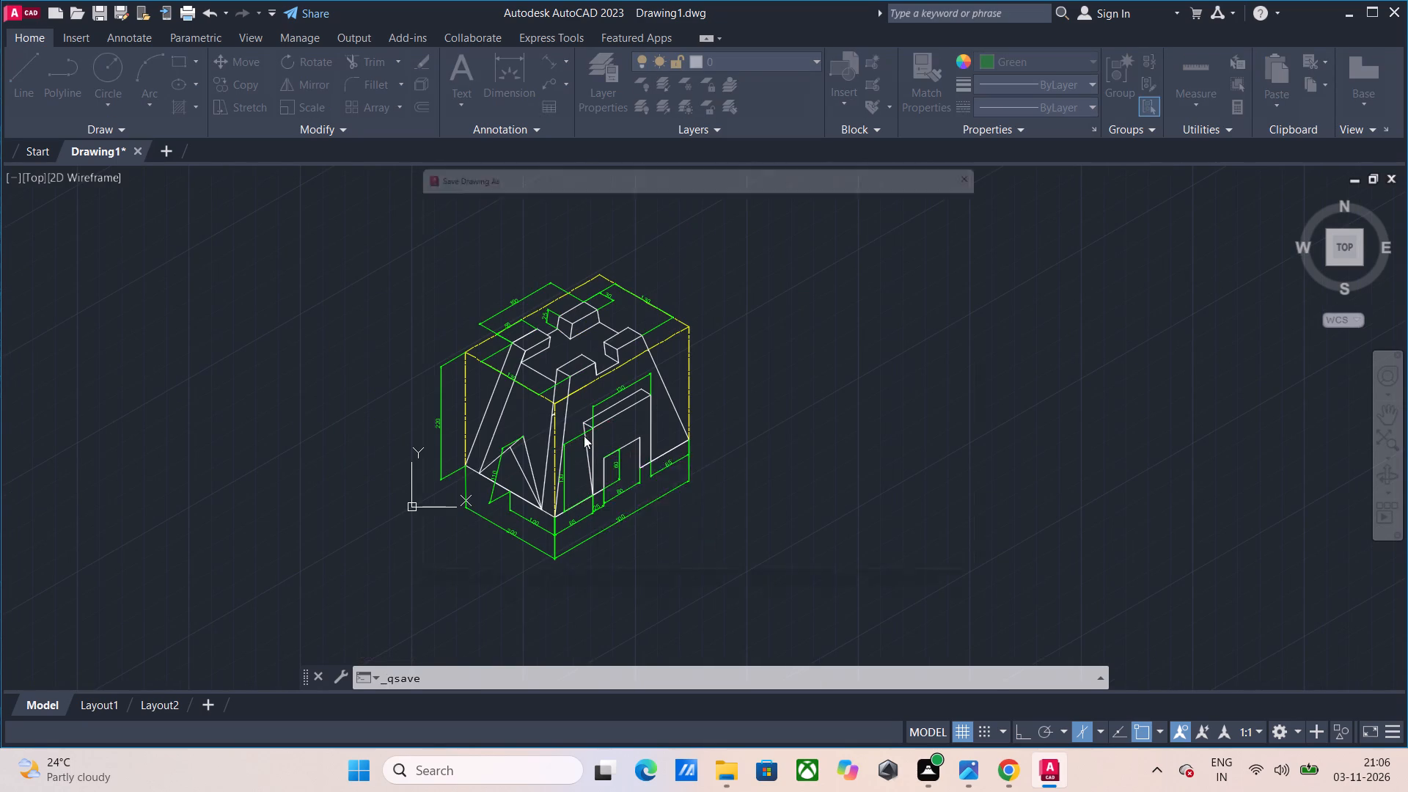
pyautogui.hotkey('ctrl', 'v')
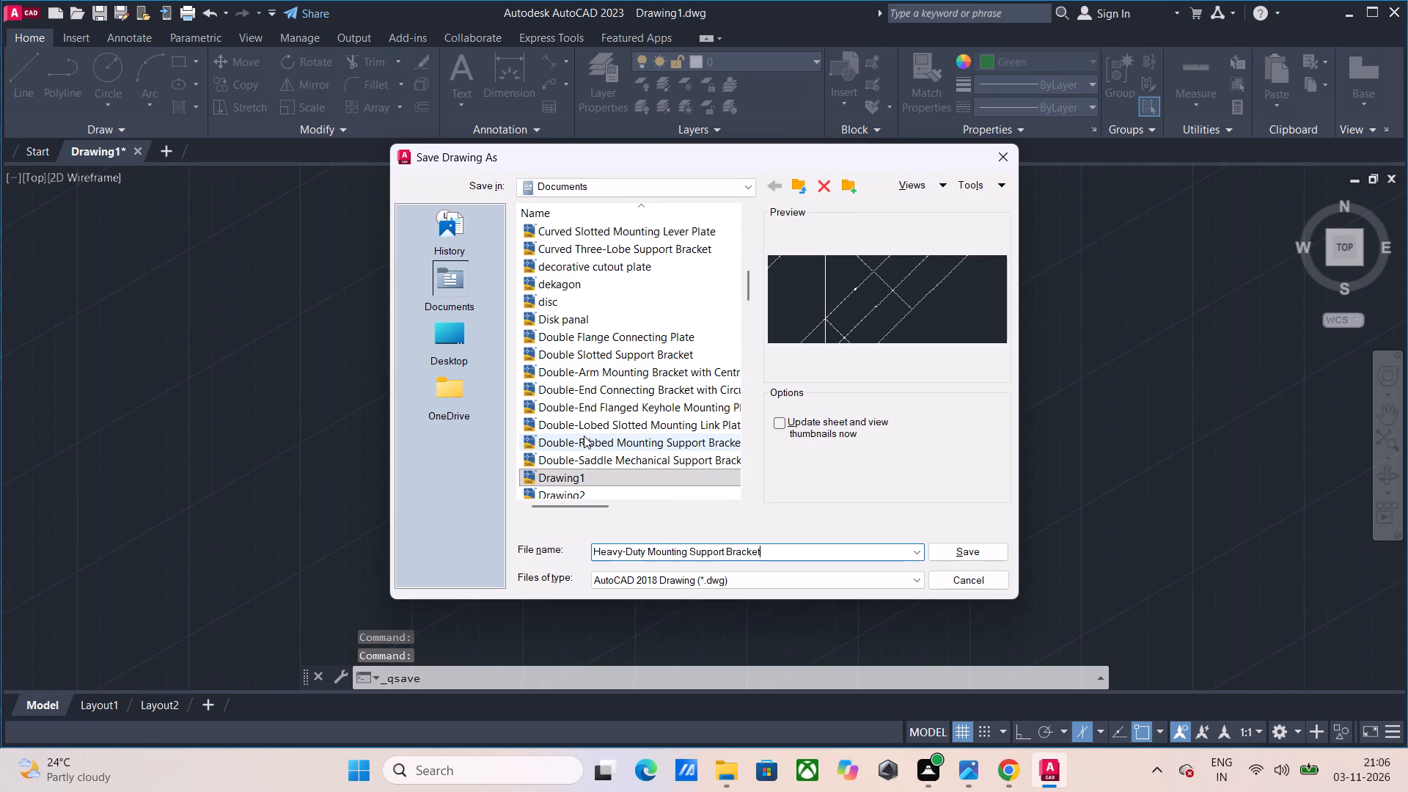
pyautogui.press('Return')
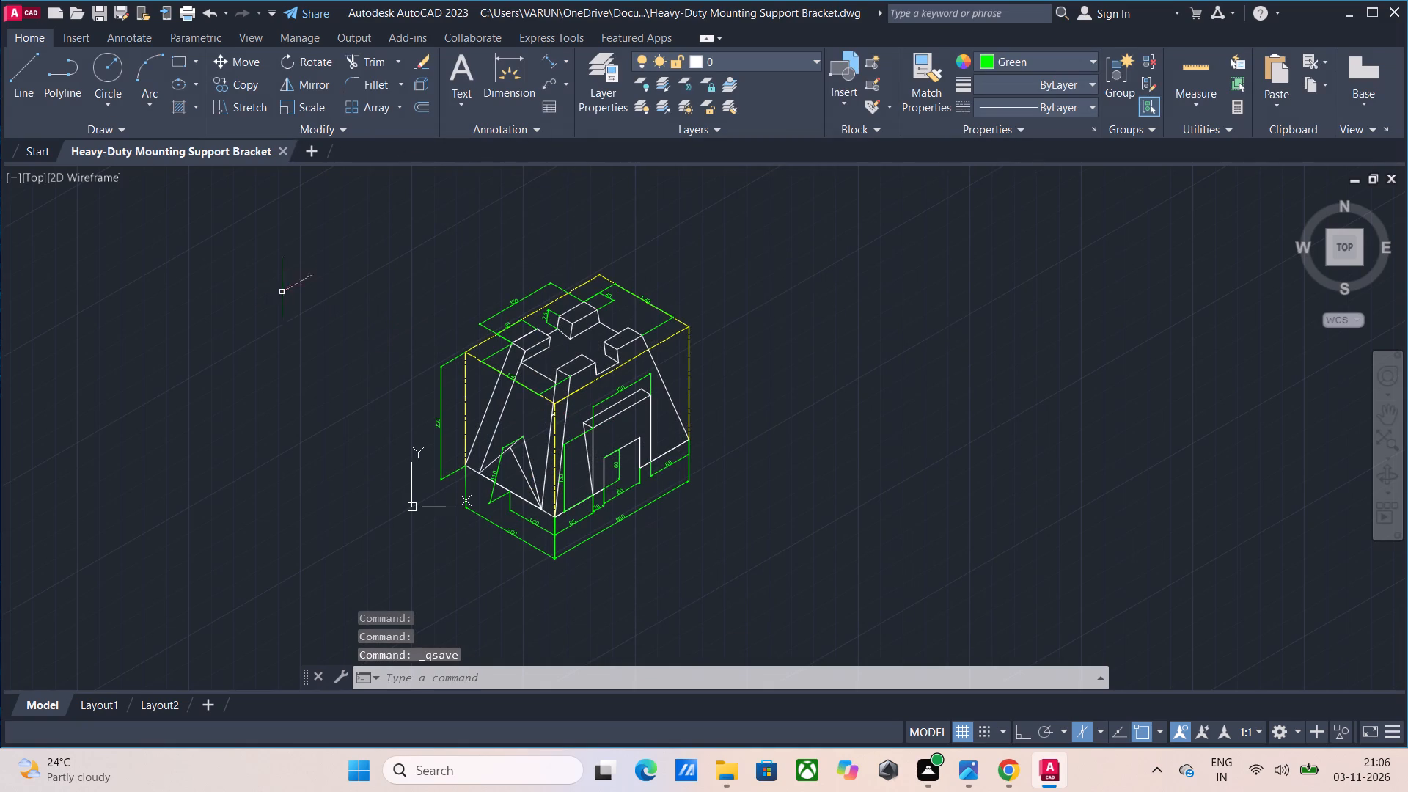
# Set up a centred plot whose window area encloses the whole dimensioned tower.
pyautogui.write('plot')
pyautogui.press('Return')
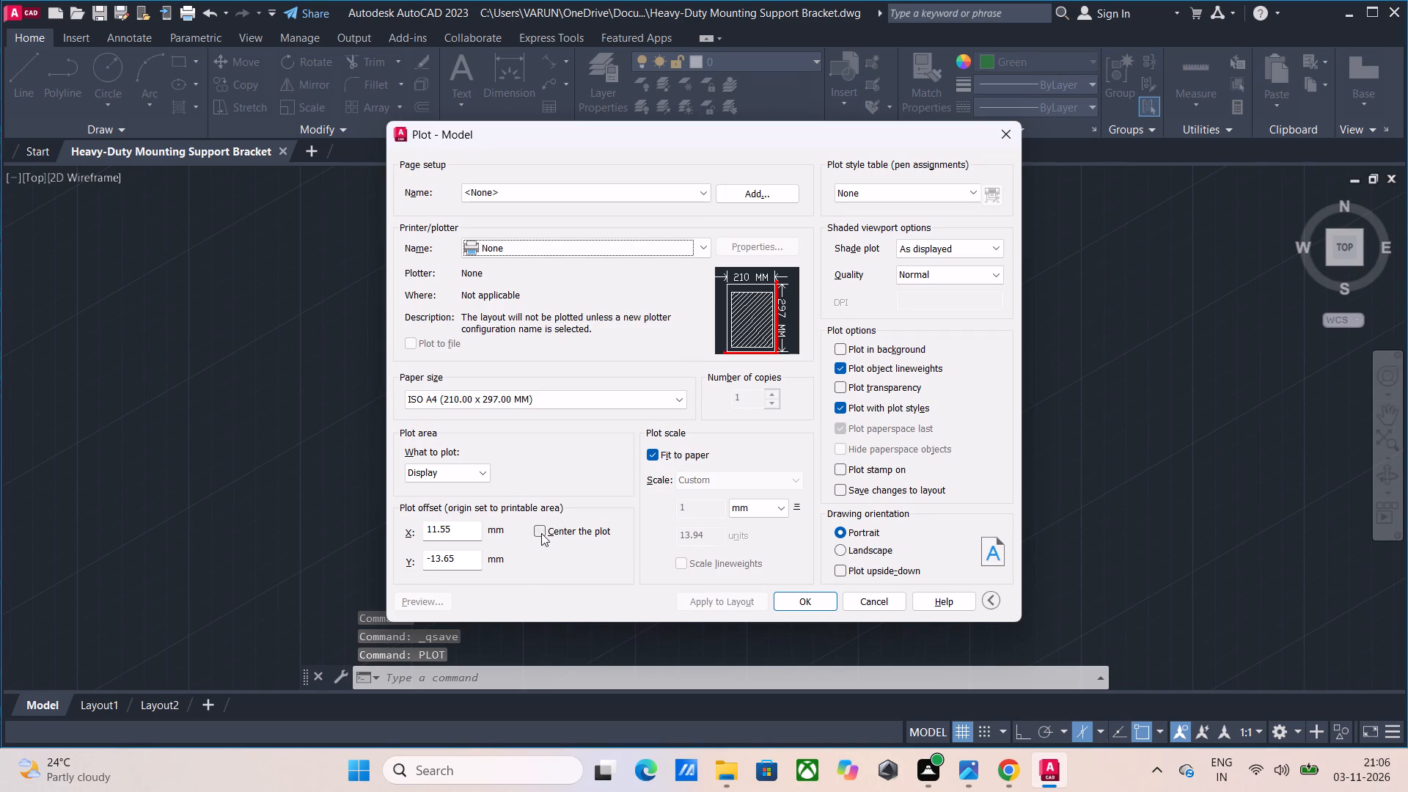
pyautogui.click(541, 533)
pyautogui.click(483, 475)
pyautogui.click(469, 521)
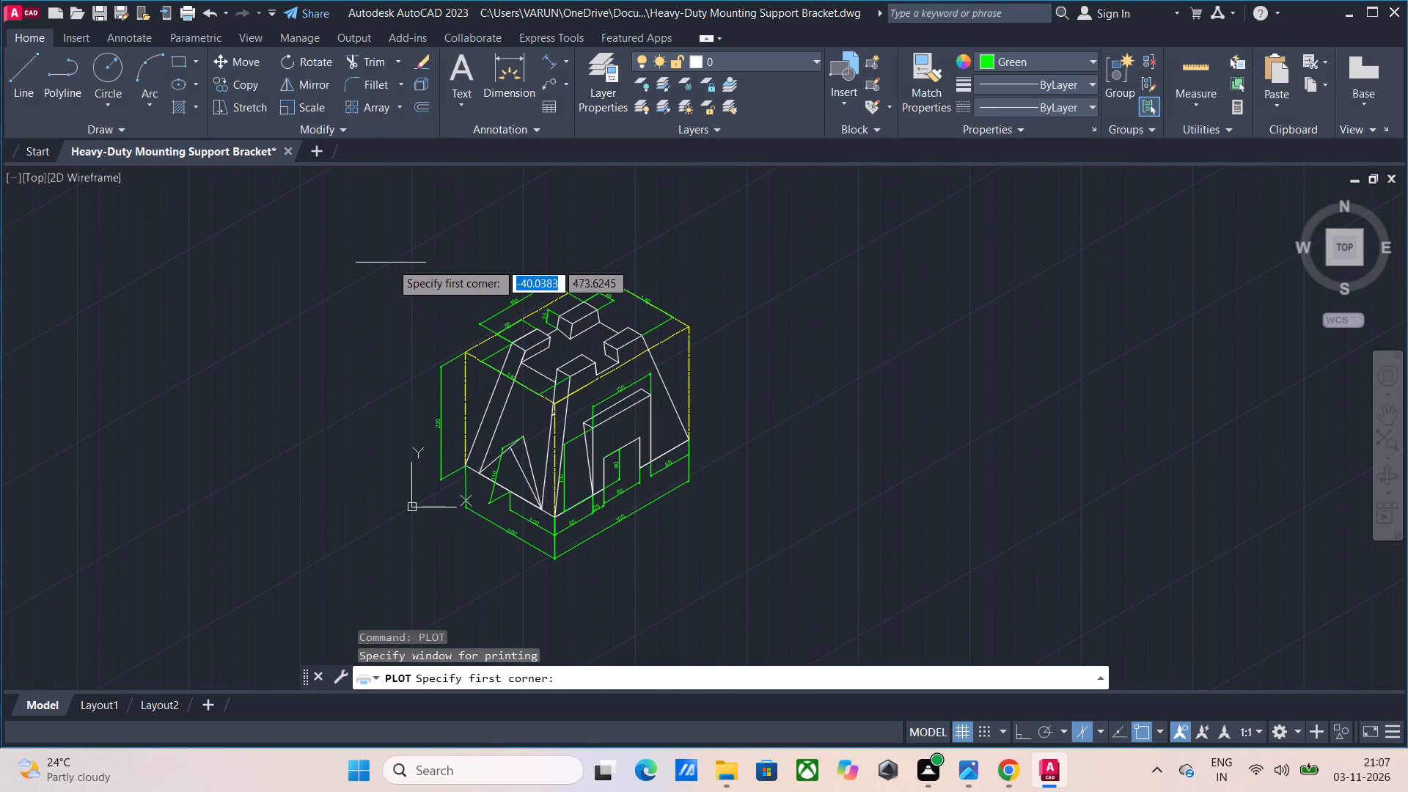
pyautogui.click(391, 263)
pyautogui.click(733, 573)
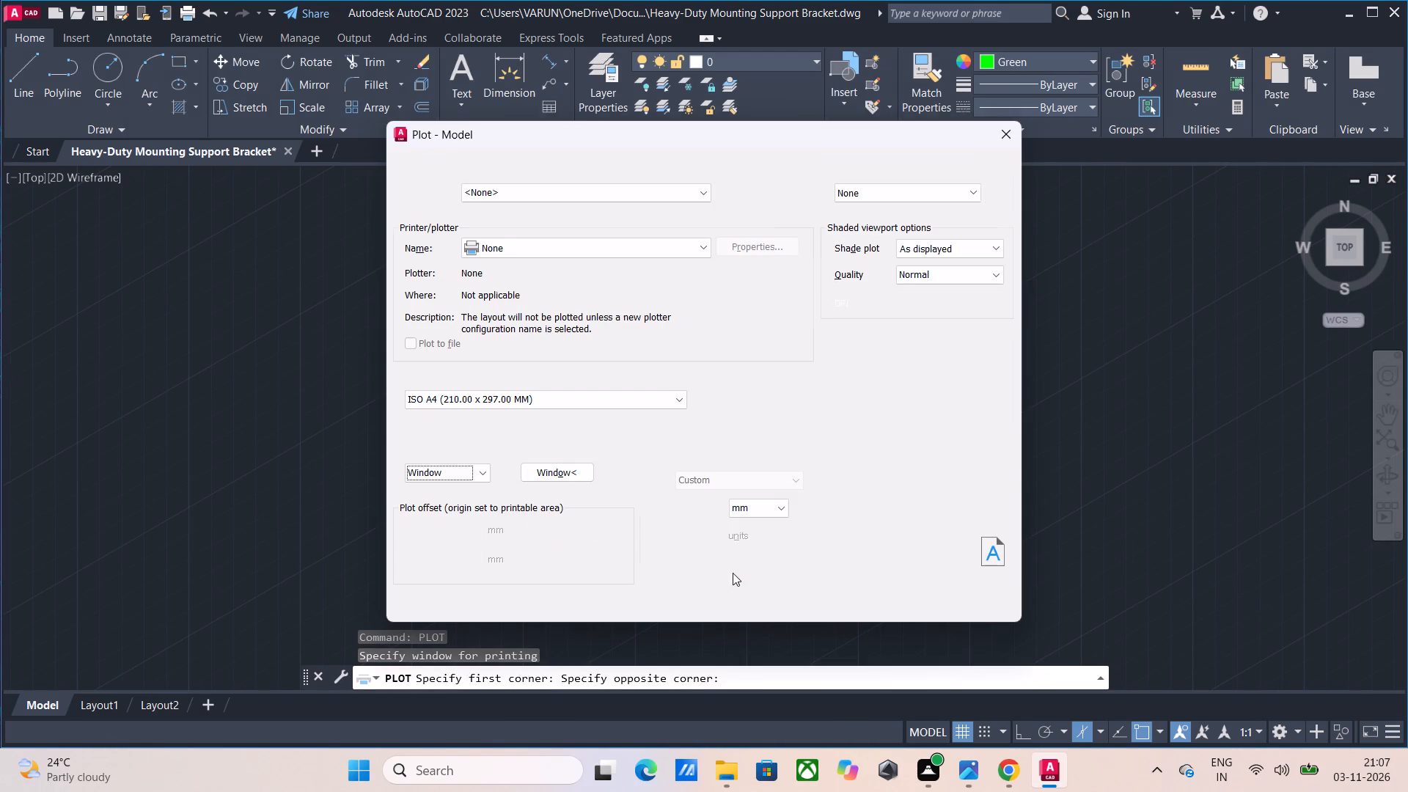
# Choose Microsoft Print to PDF as the plotter, enable plotting to file, and apply the settings to the layout.
pyautogui.click(572, 247)
pyautogui.click(566, 298)
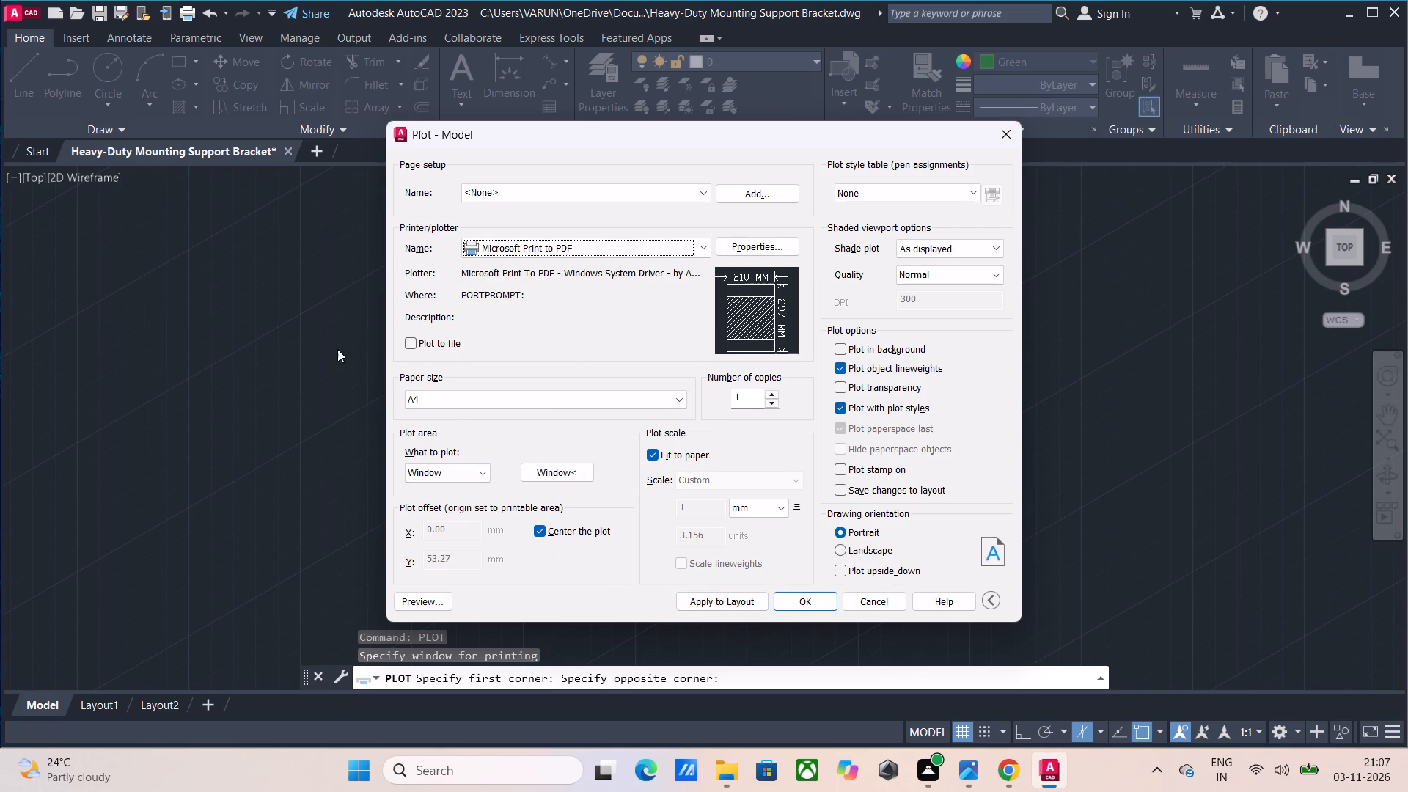
pyautogui.click(410, 342)
pyautogui.click(715, 601)
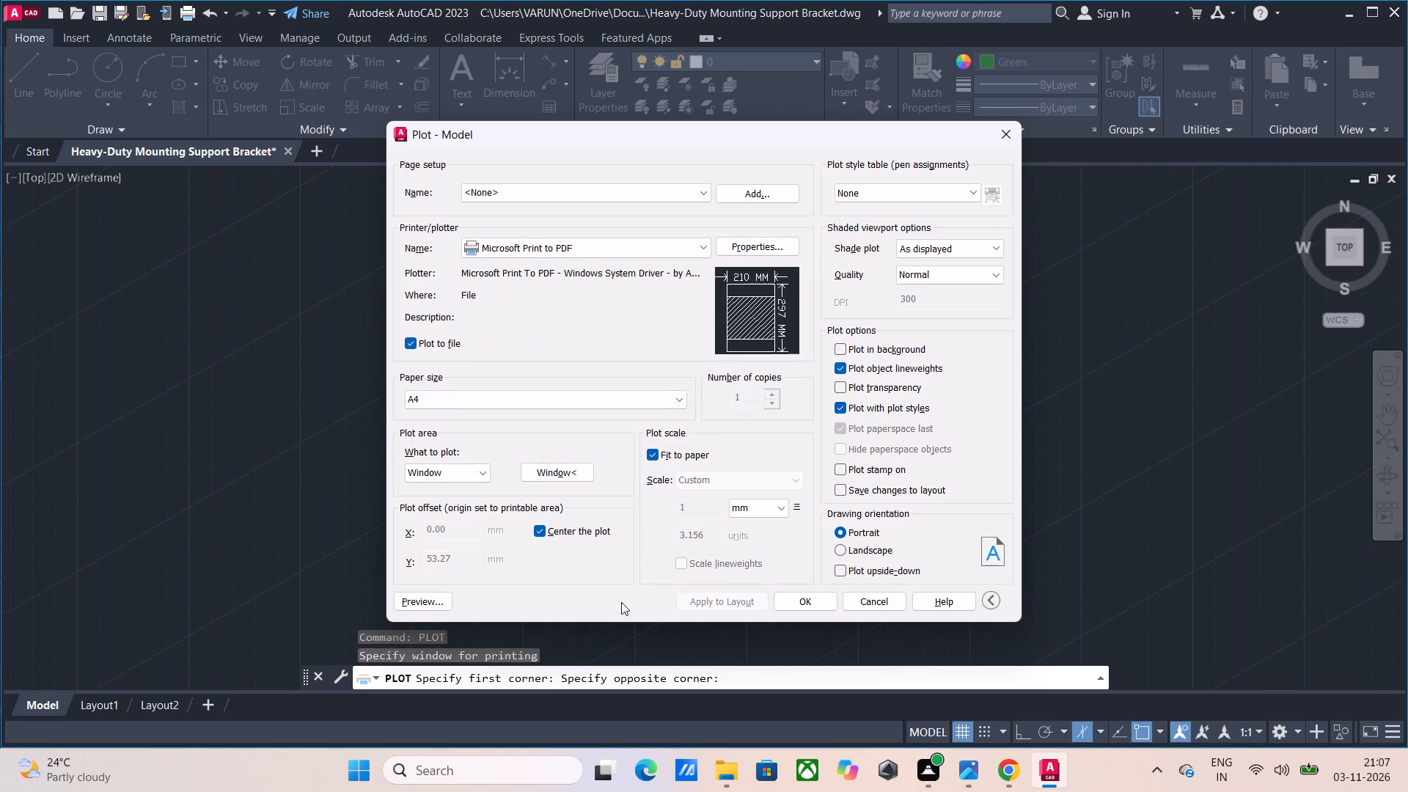
# Preview the plot and output it as Heavy-Duty Mounting Support Bracket-Model.plt in the Desktop's Projects folder.
pyautogui.click(421, 608)
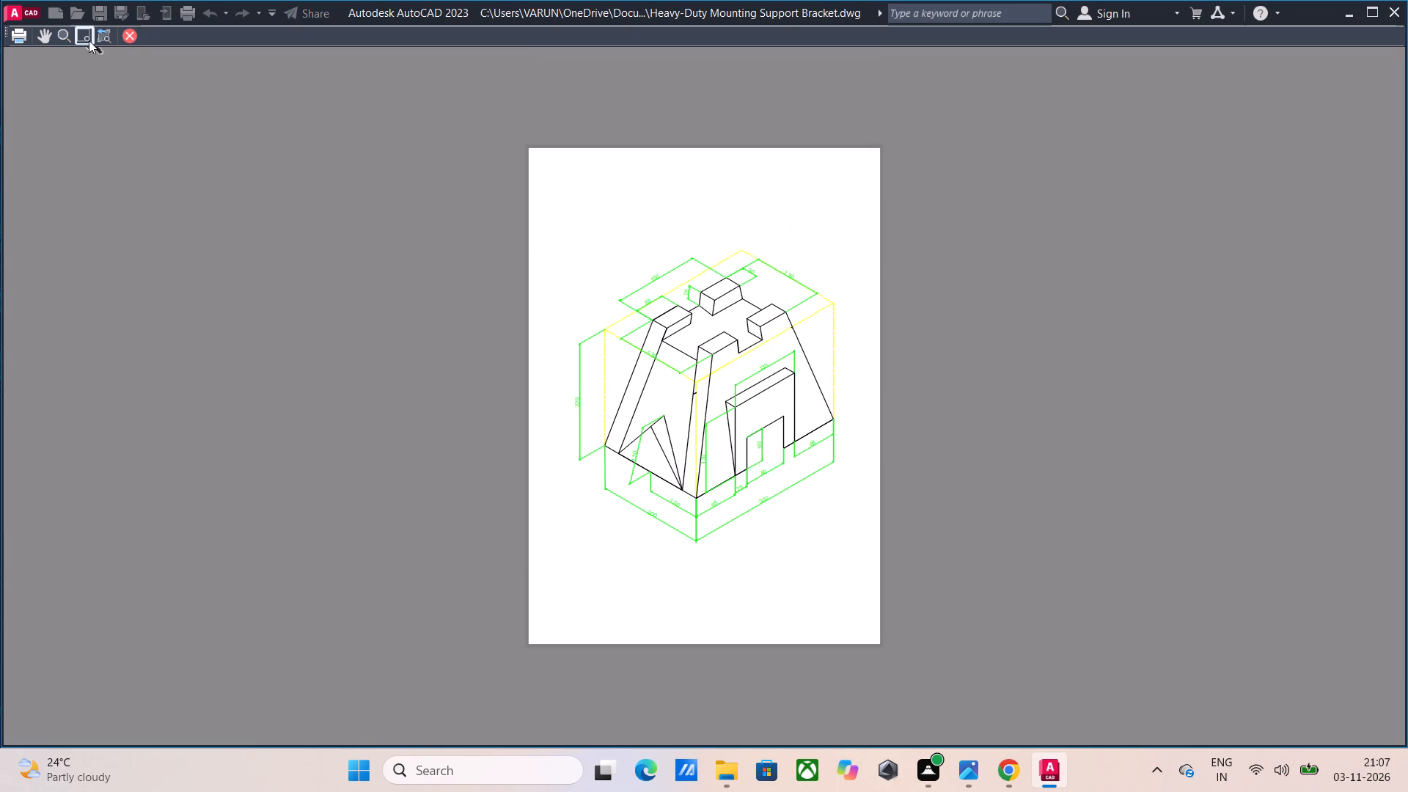
pyautogui.click(26, 28)
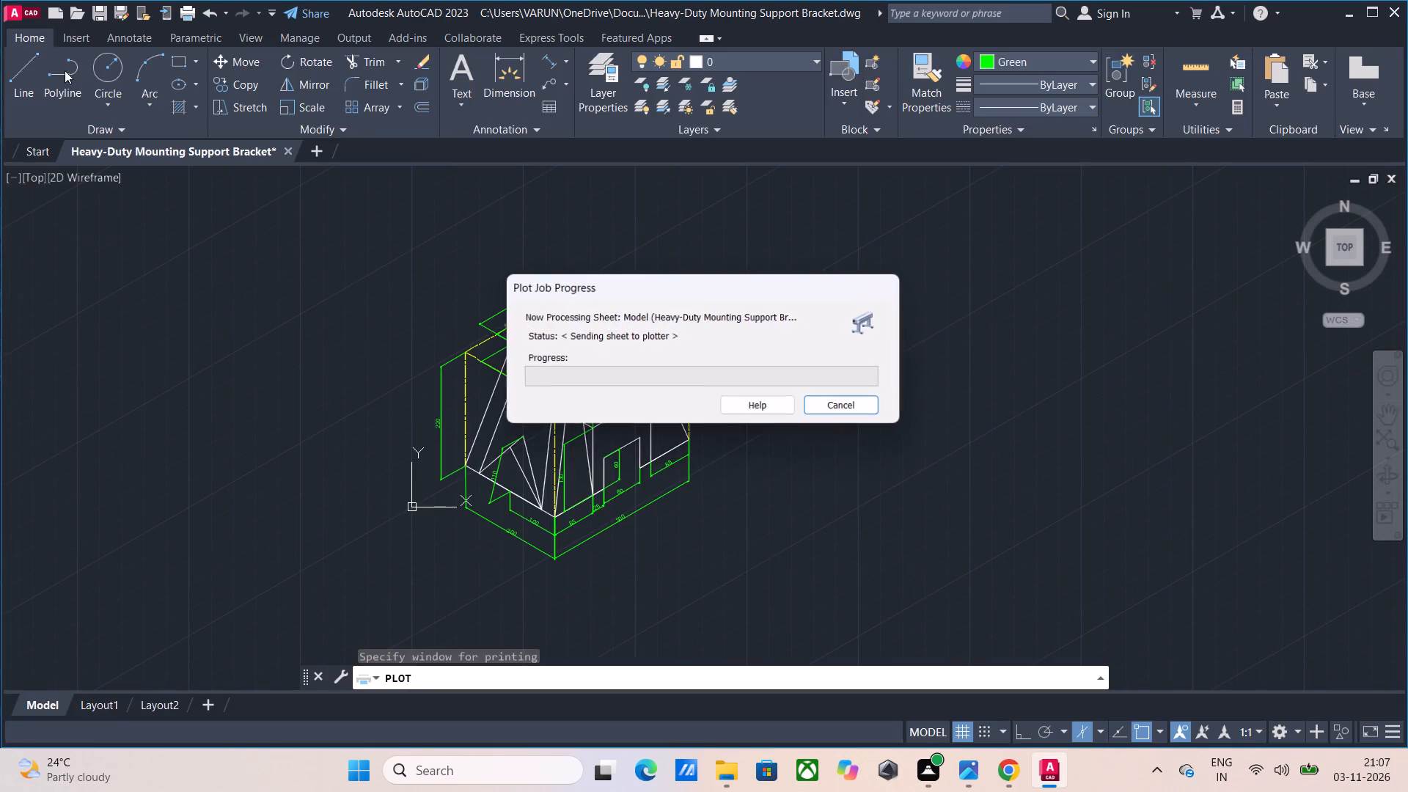
pyautogui.click(421, 313)
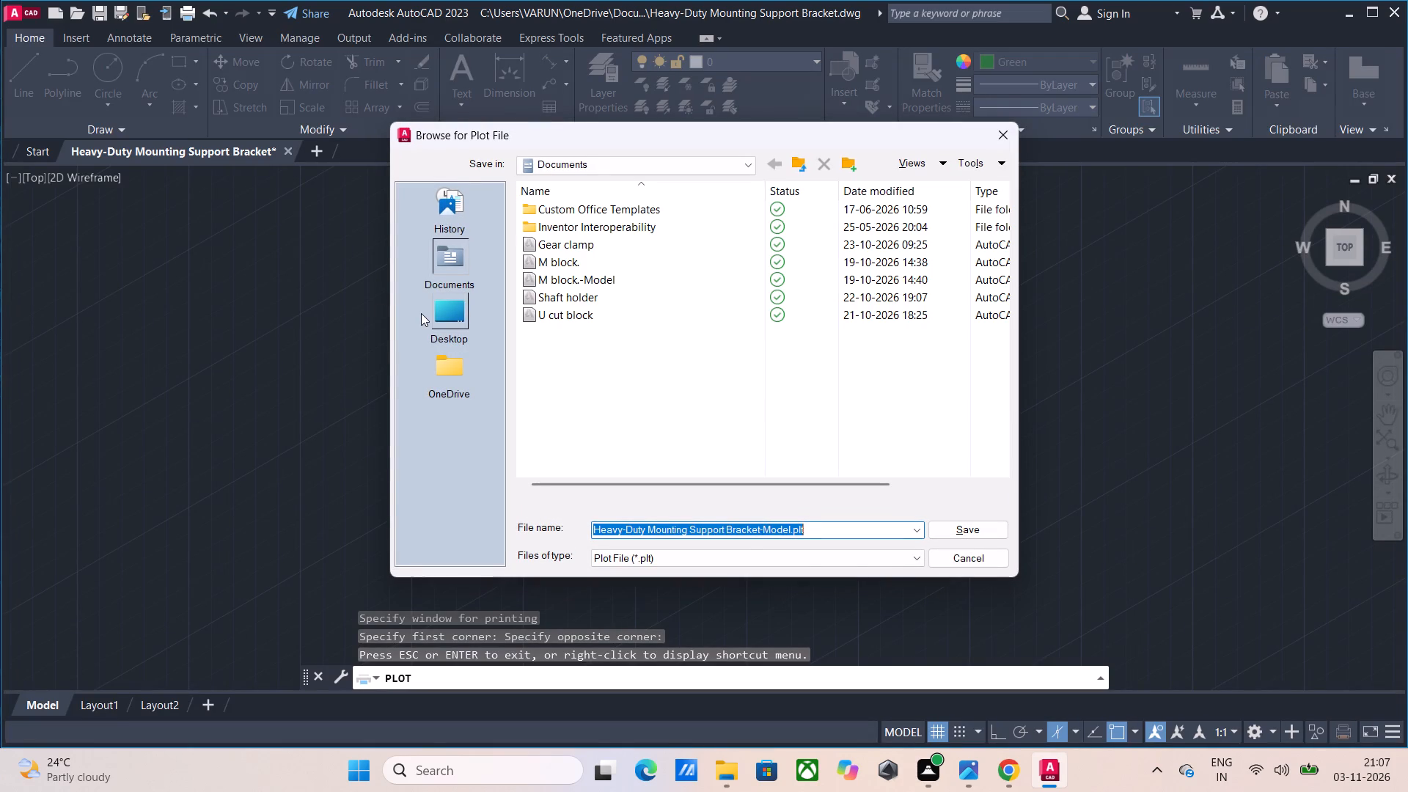
pyautogui.scroll(-4, 683, 373)
pyautogui.click(644, 433)
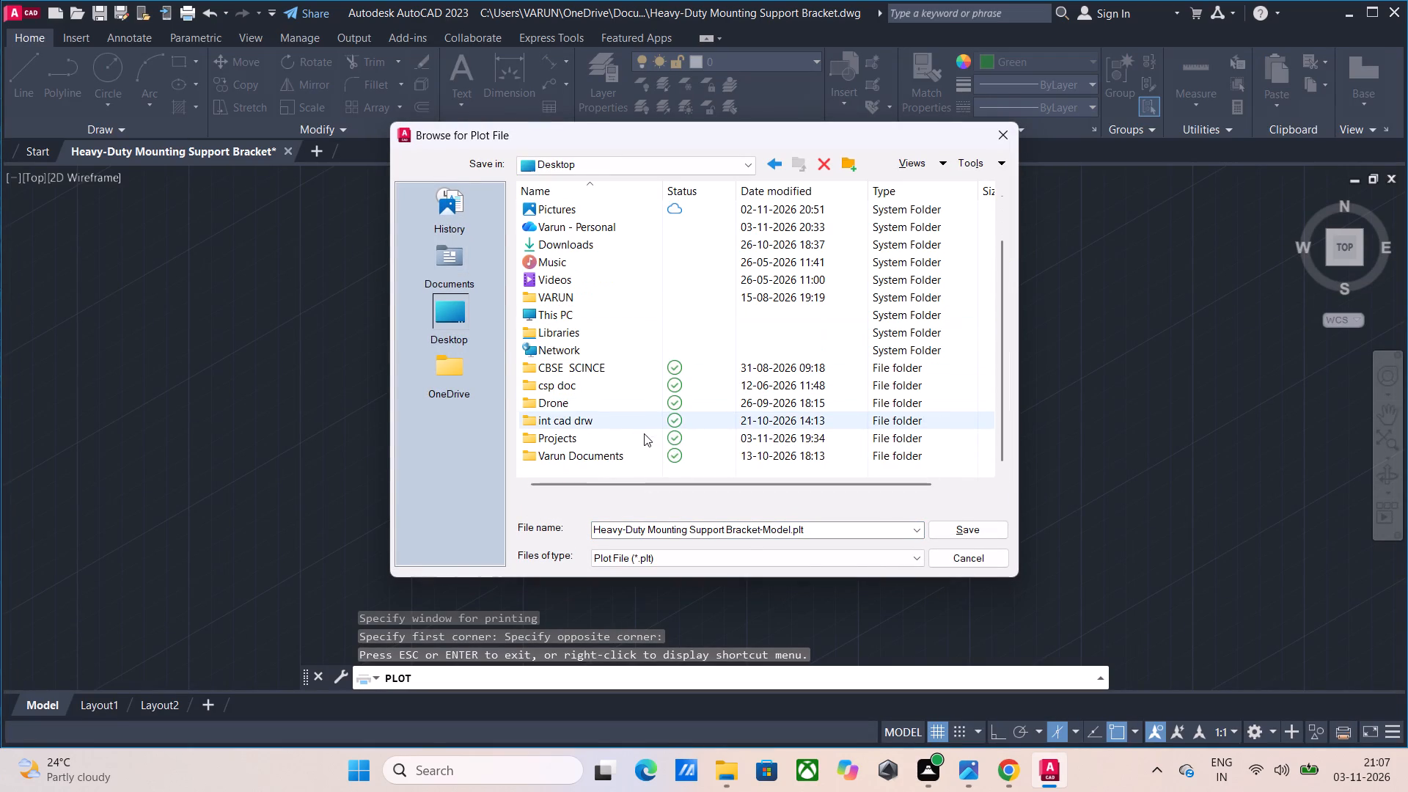
pyautogui.doubleClick(642, 438)
pyautogui.click(962, 533)
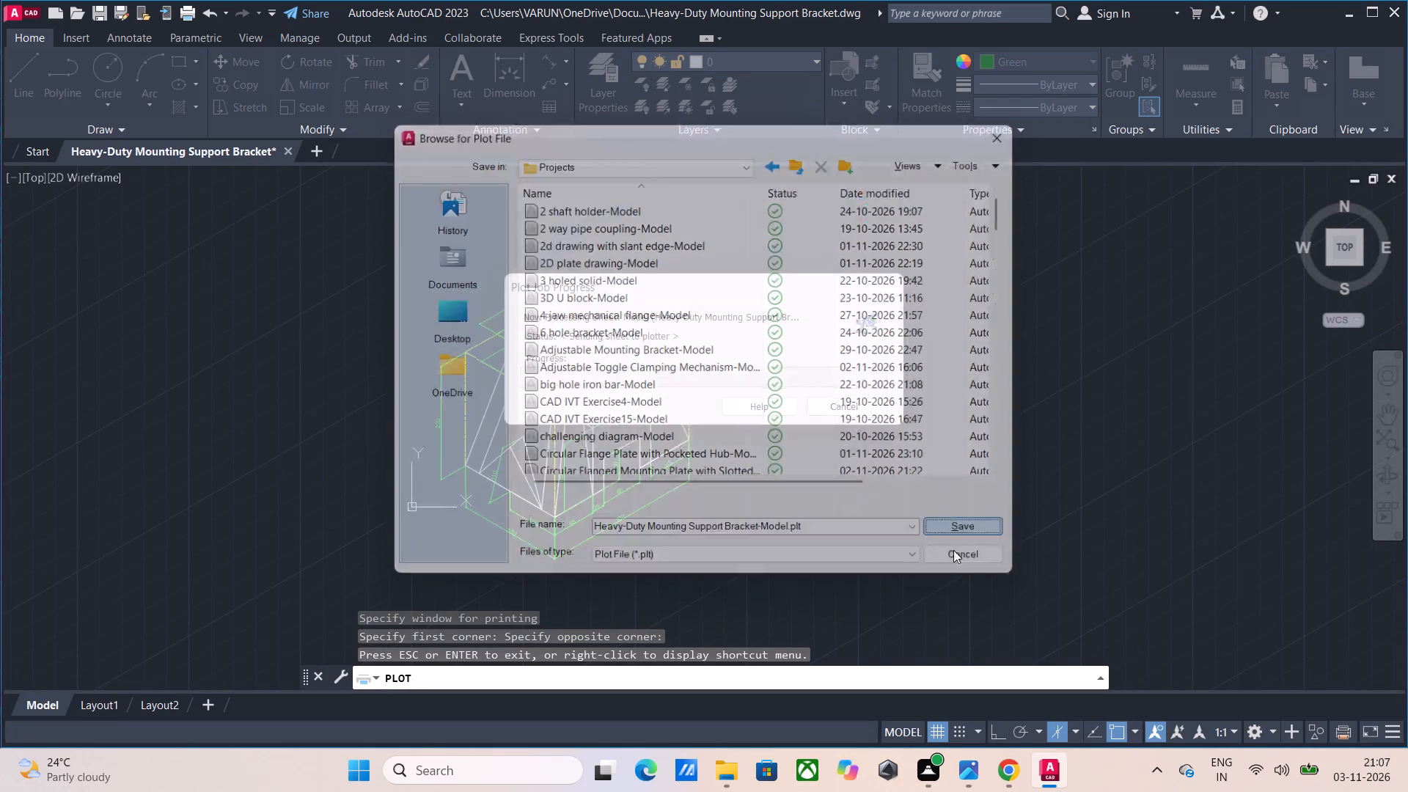